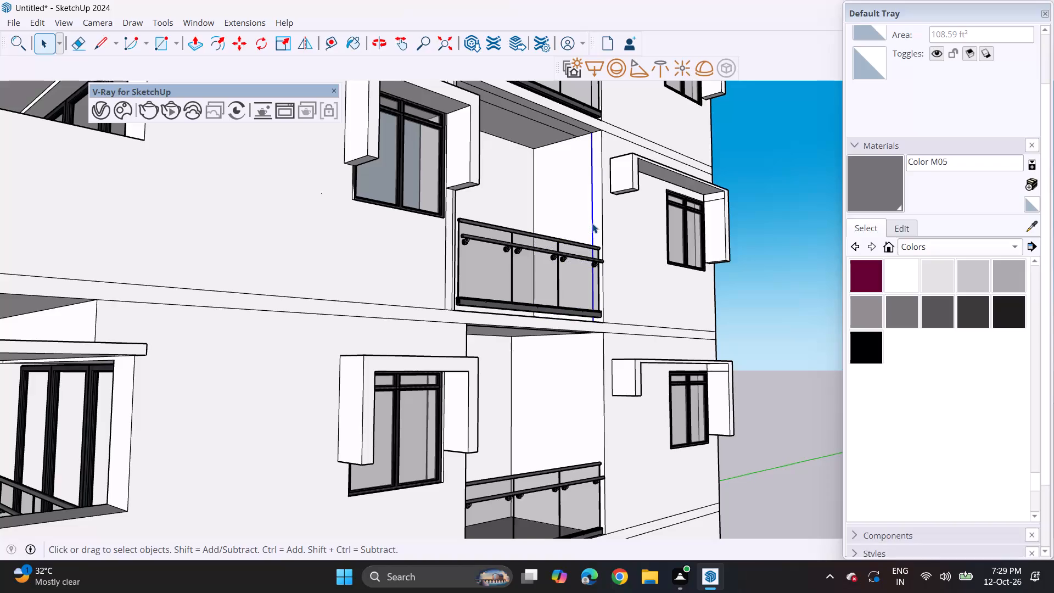
# Delete the stray vertical wall edge and the extra ceiling edges in the second-lowest side opening.
pyautogui.press('Delete')
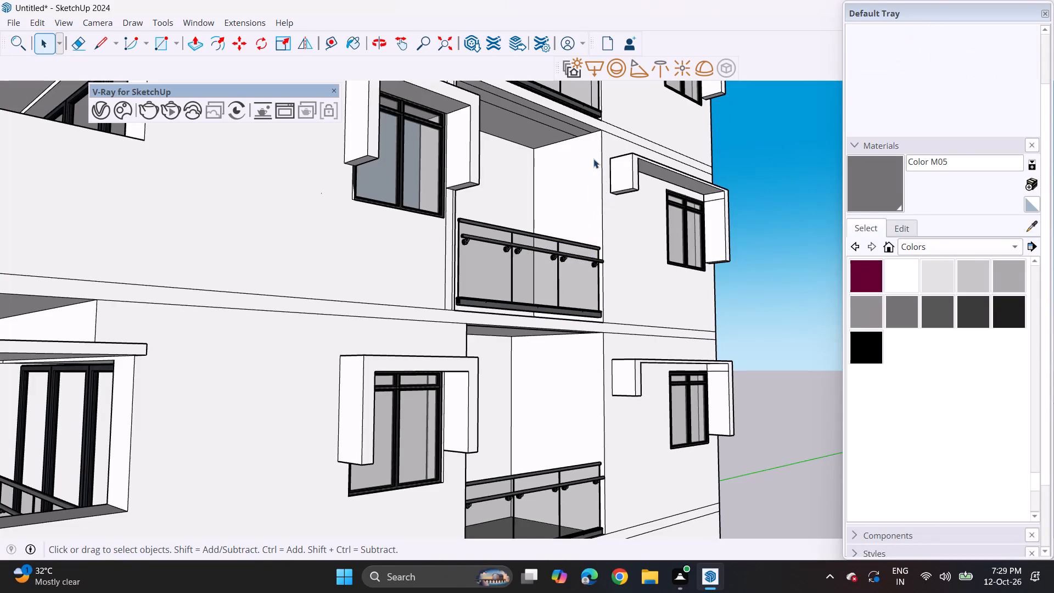
pyautogui.click(563, 131)
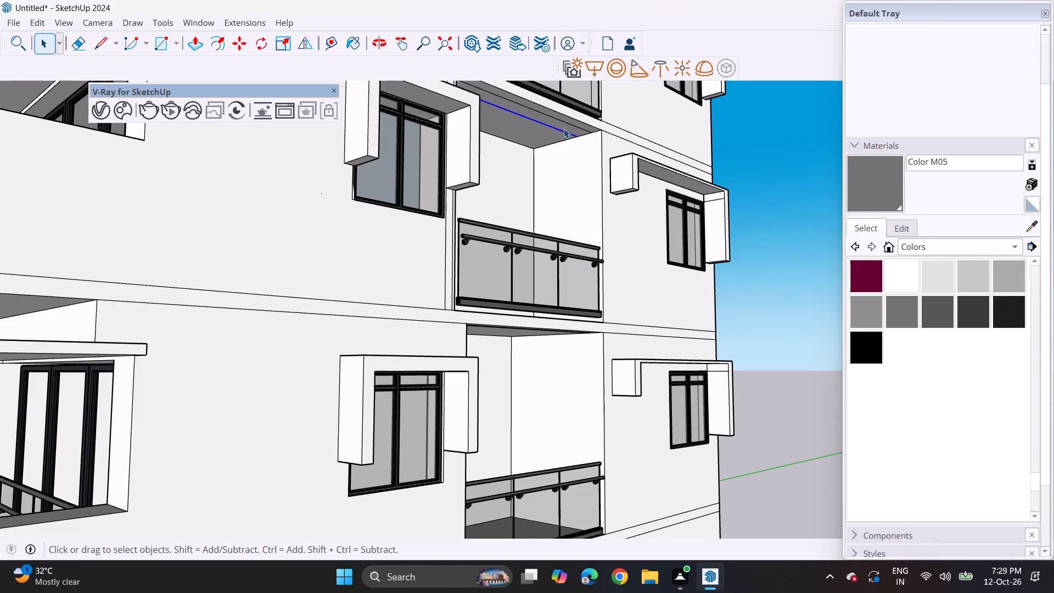
pyautogui.press('Delete')
pyautogui.click(565, 124)
pyautogui.press('Delete')
# Delete the stray vertical wall edge and the ceiling edge near the front of the third side opening from the bottom.
pyautogui.scroll(-3, 567, 126)
pyautogui.keyDown('shift'); pyautogui.moveTo(567, 120); pyautogui.dragTo(592, 300, button='middle'); pyautogui.keyUp('shift')
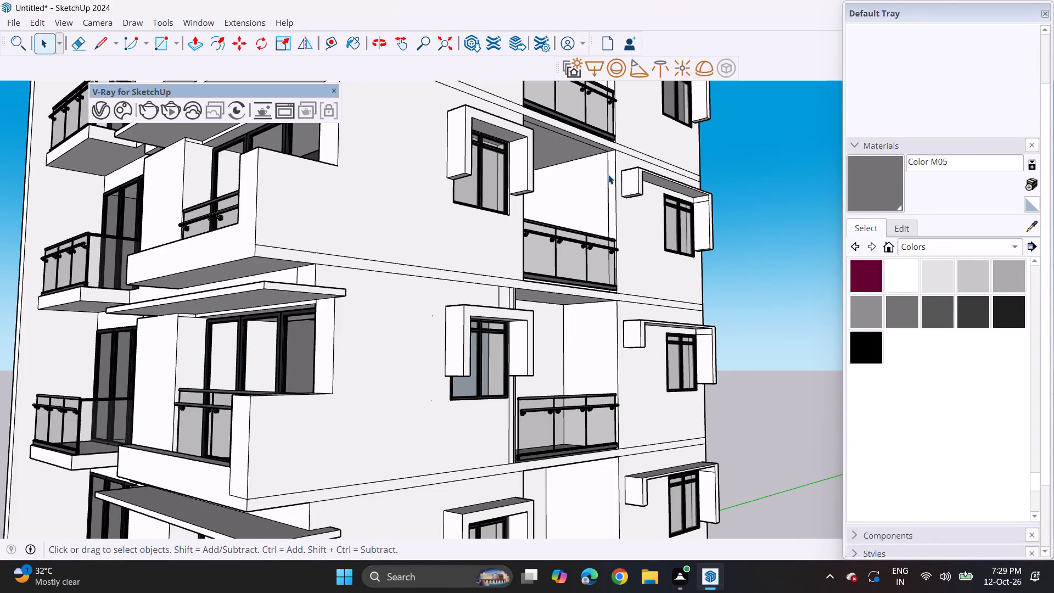
pyautogui.click(608, 175)
pyautogui.press('Delete')
pyautogui.scroll(-3, 602, 170)
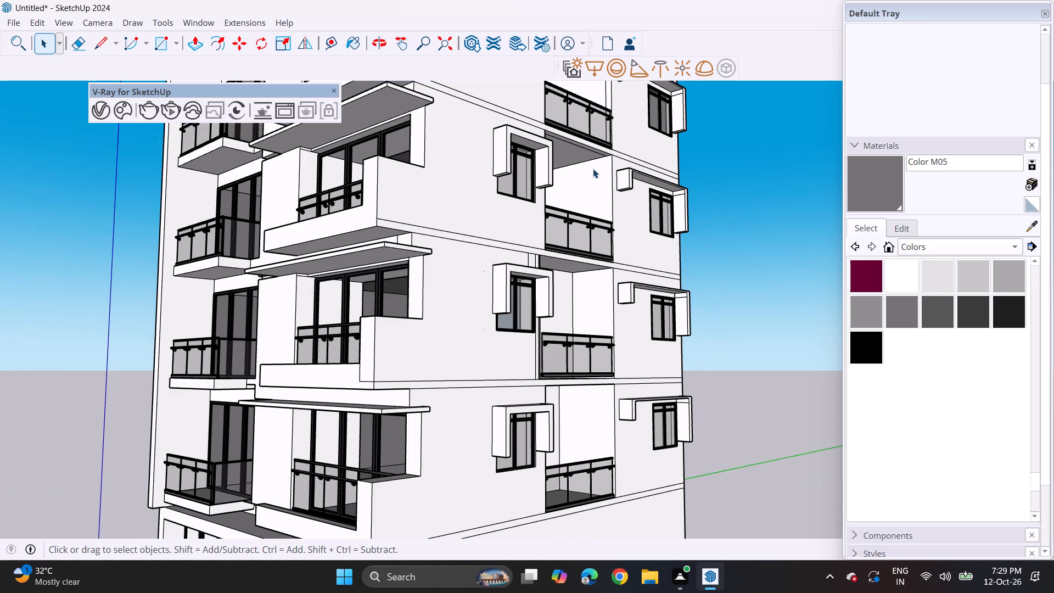
pyautogui.click(590, 154)
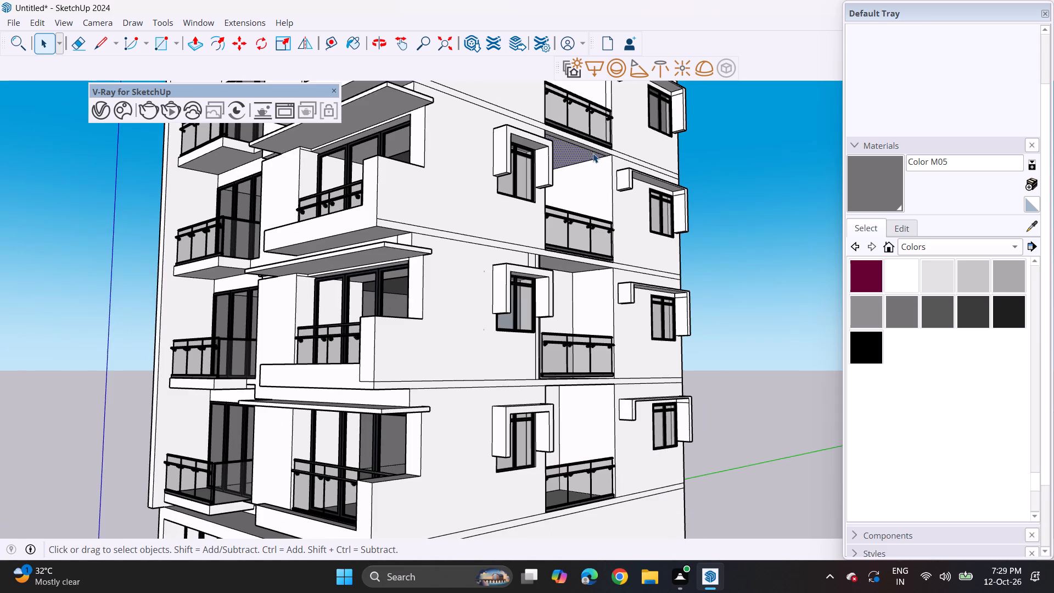
pyautogui.click(593, 153)
pyautogui.press('Delete')
# Delete the stray vertical wall edge and the ceiling edge in the fourth side opening from the bottom.
pyautogui.scroll(-2, 593, 153)
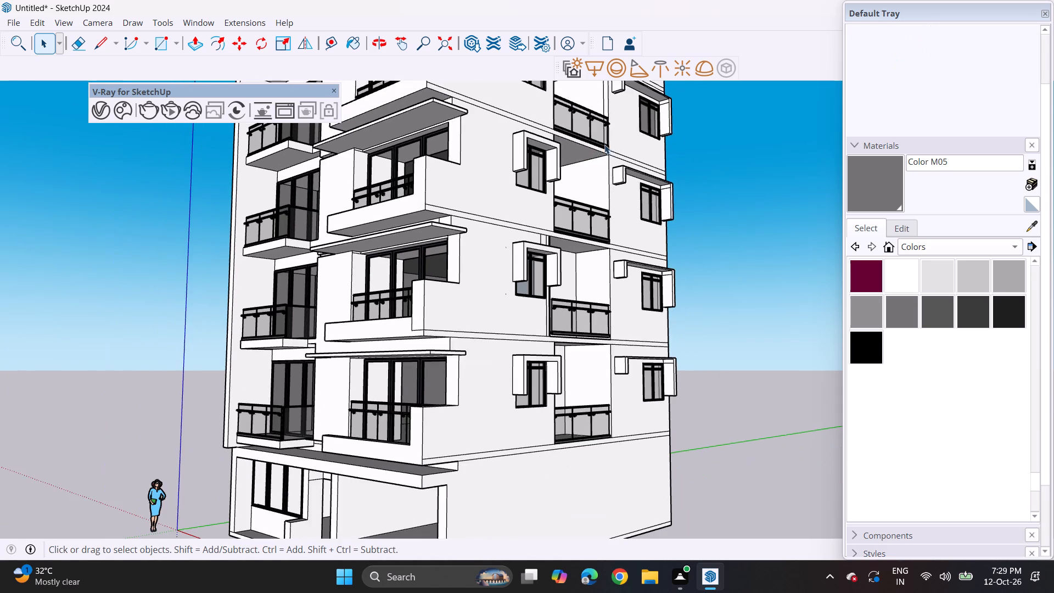
pyautogui.keyDown('shift'); pyautogui.moveTo(608, 142); pyautogui.dragTo(633, 309, button='middle'); pyautogui.keyUp('shift')
pyautogui.scroll(11, 641, 220)
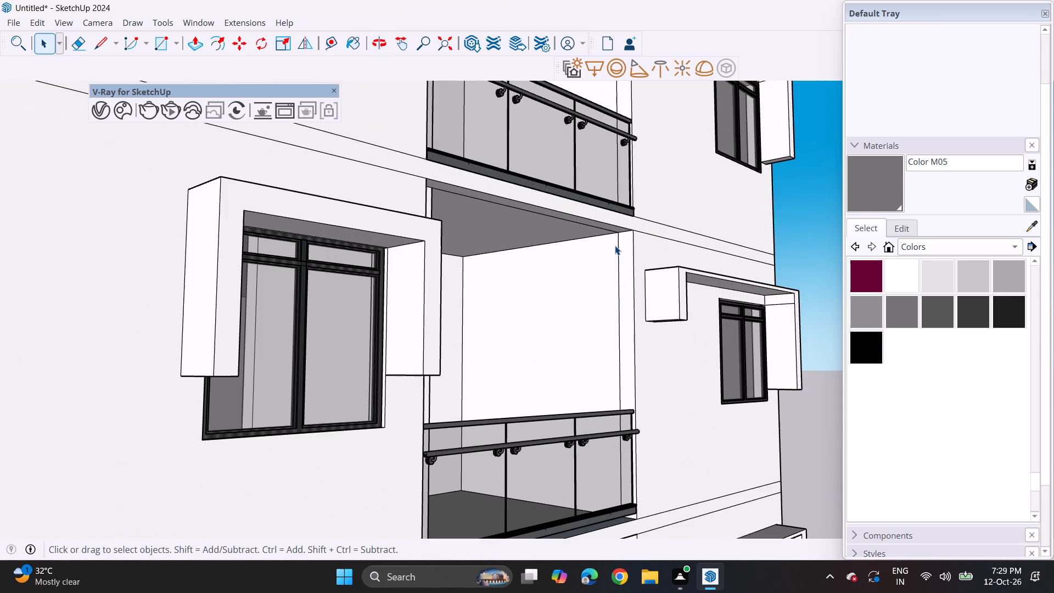
pyautogui.click(619, 250)
pyautogui.press('Delete')
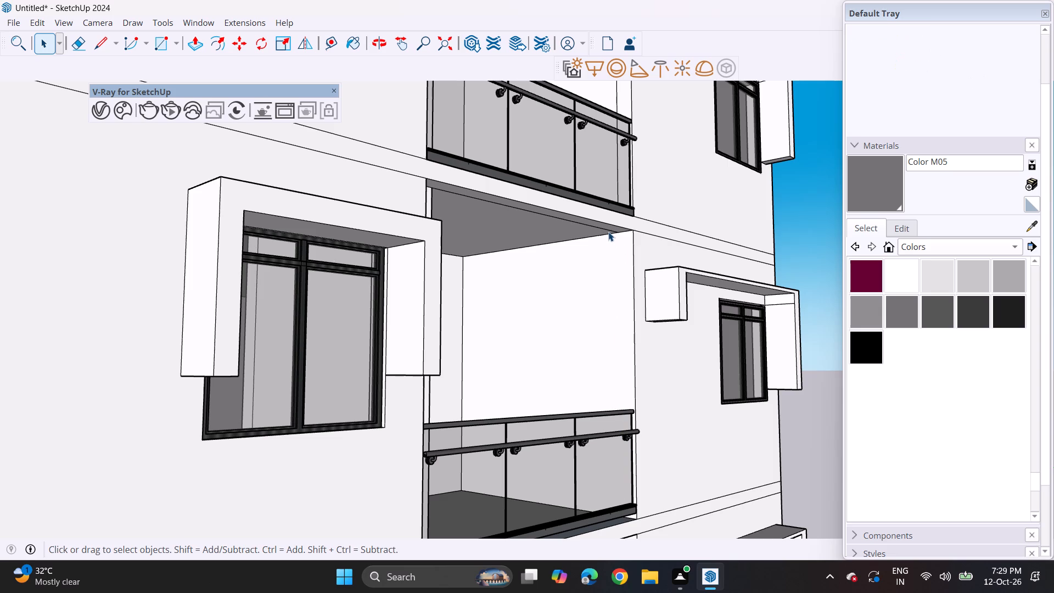
pyautogui.click(608, 232)
pyautogui.press('Delete')
# Delete the stray vertical wall edge and the ceiling edge in the side opening one floor below the top.
pyautogui.scroll(-3, 613, 208)
pyautogui.keyDown('shift'); pyautogui.moveTo(612, 209); pyautogui.dragTo(631, 365, button='middle'); pyautogui.keyUp('shift')
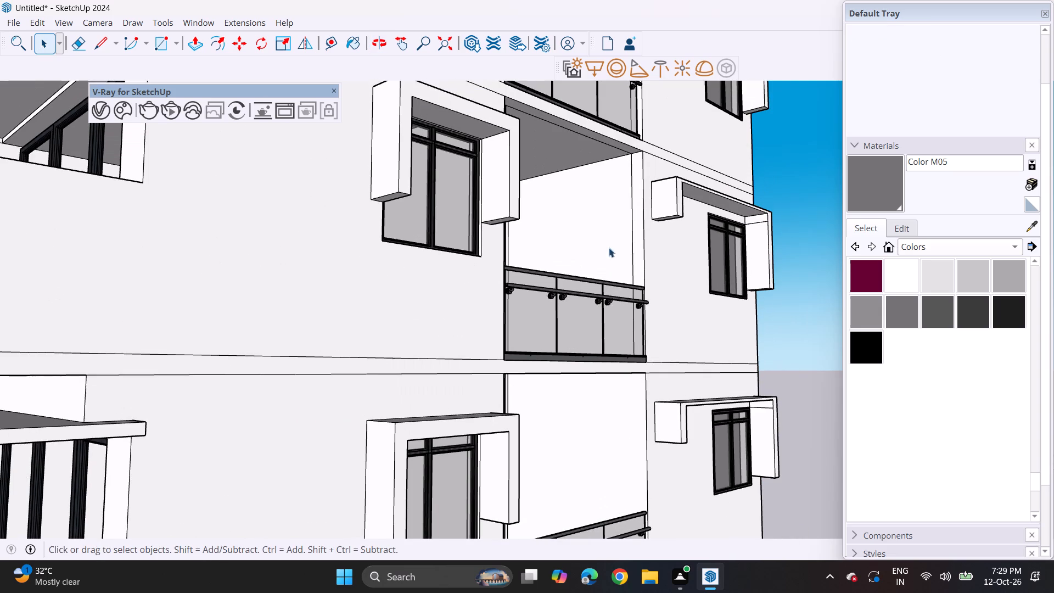
pyautogui.scroll(2, 629, 210)
pyautogui.click(632, 193)
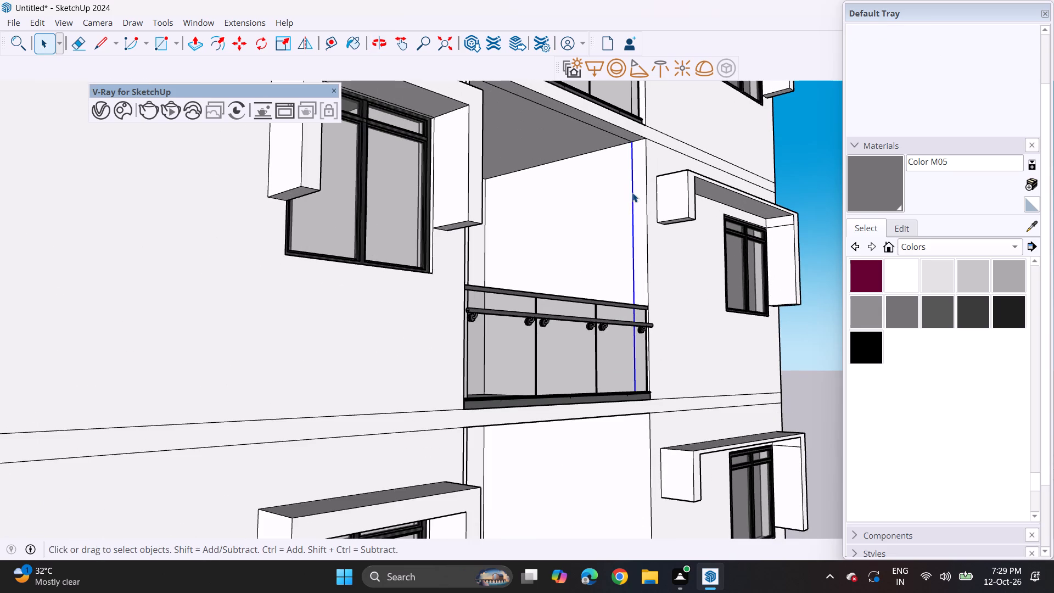
pyautogui.press('Delete')
pyautogui.click(623, 141)
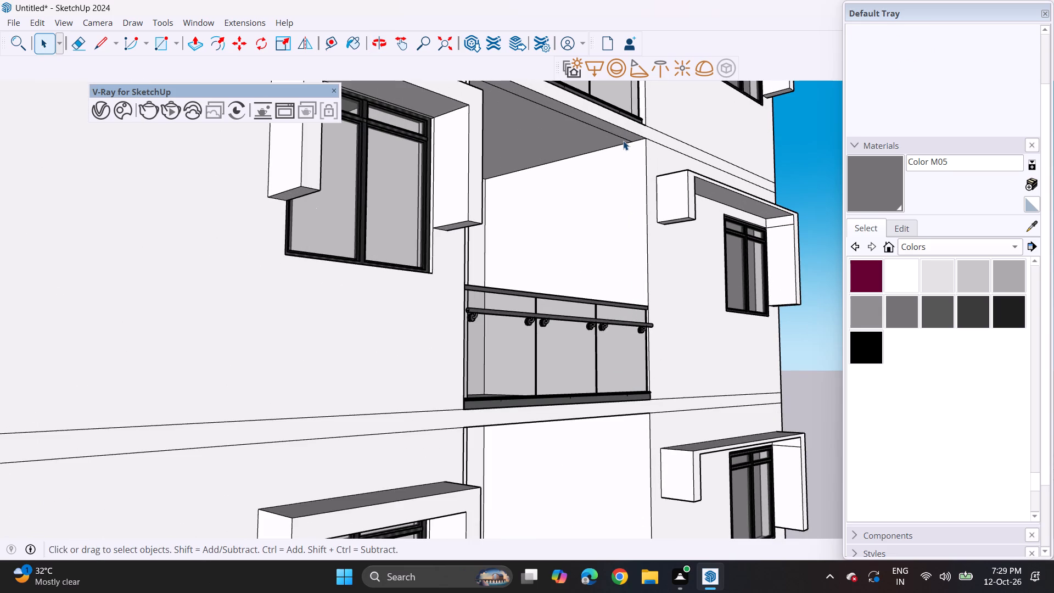
pyautogui.press('Delete')
# Delete the stray vertical wall edge and the ceiling edge in the topmost side opening.
pyautogui.scroll(-3, 636, 149)
pyautogui.keyDown('shift'); pyautogui.moveTo(632, 193); pyautogui.dragTo(640, 337, button='middle'); pyautogui.keyUp('shift')
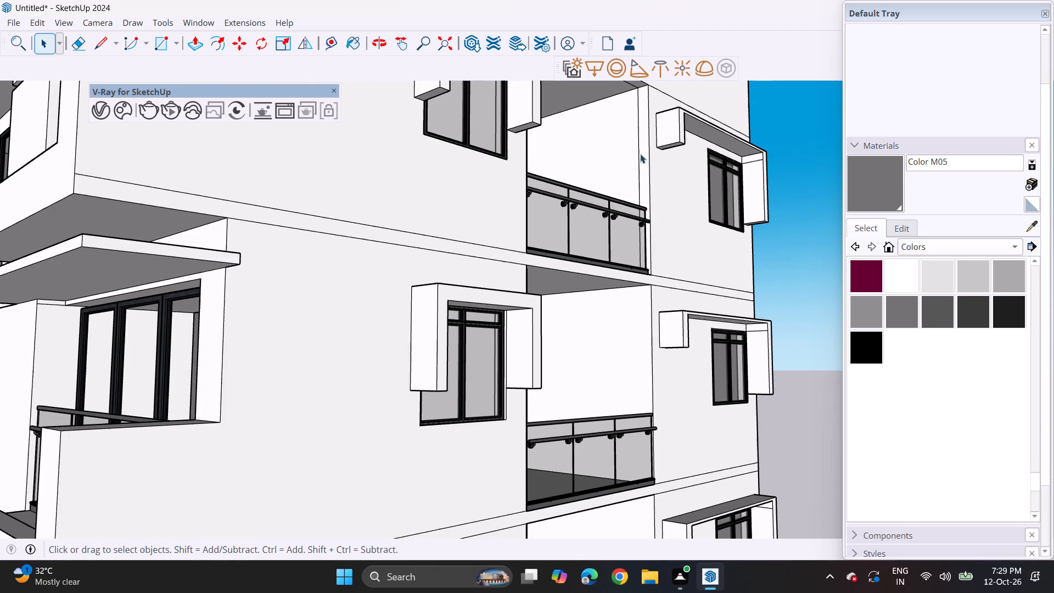
pyautogui.click(638, 92)
pyautogui.press('Delete')
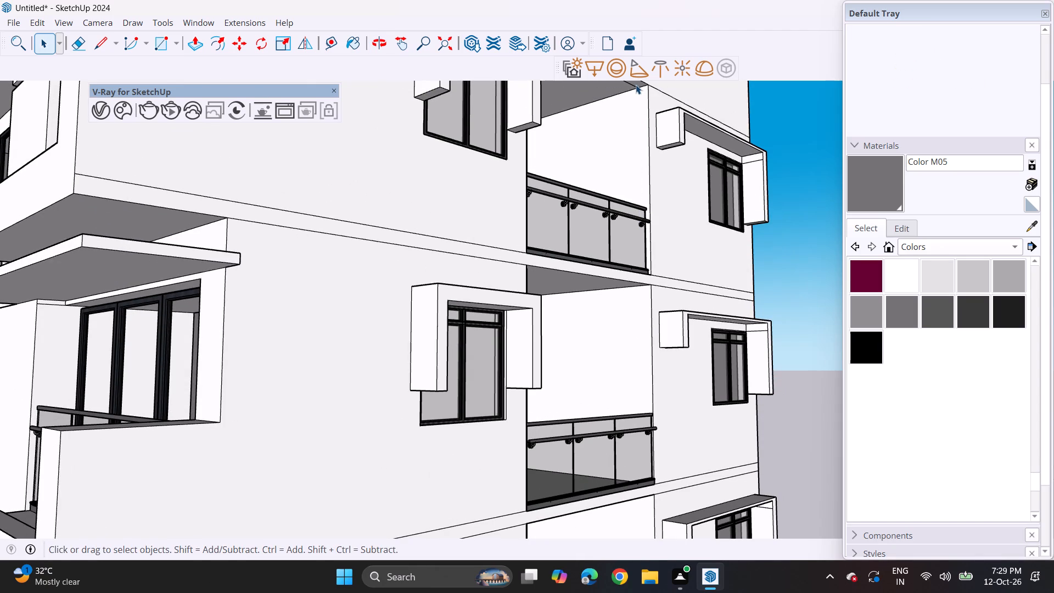
pyautogui.click(630, 87)
pyautogui.click(631, 86)
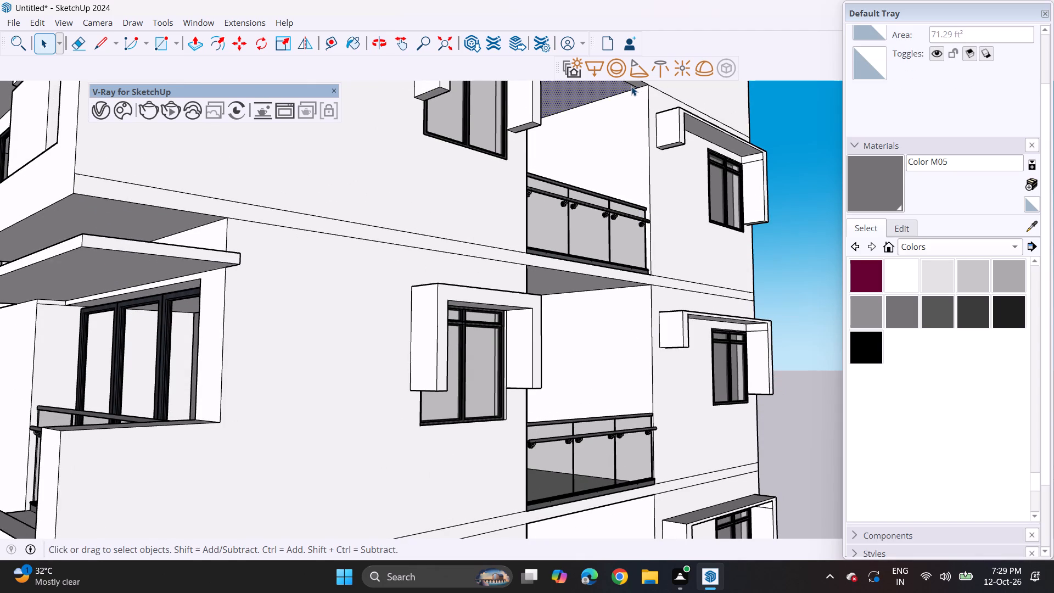
pyautogui.press('Delete')
# Examine the side facade from the roof down to the lowest opening for remaining stray edges.
pyautogui.scroll(-3, 636, 128)
pyautogui.keyDown('shift'); pyautogui.moveTo(635, 133); pyautogui.dragTo(633, 355, button='middle'); pyautogui.keyUp('shift')
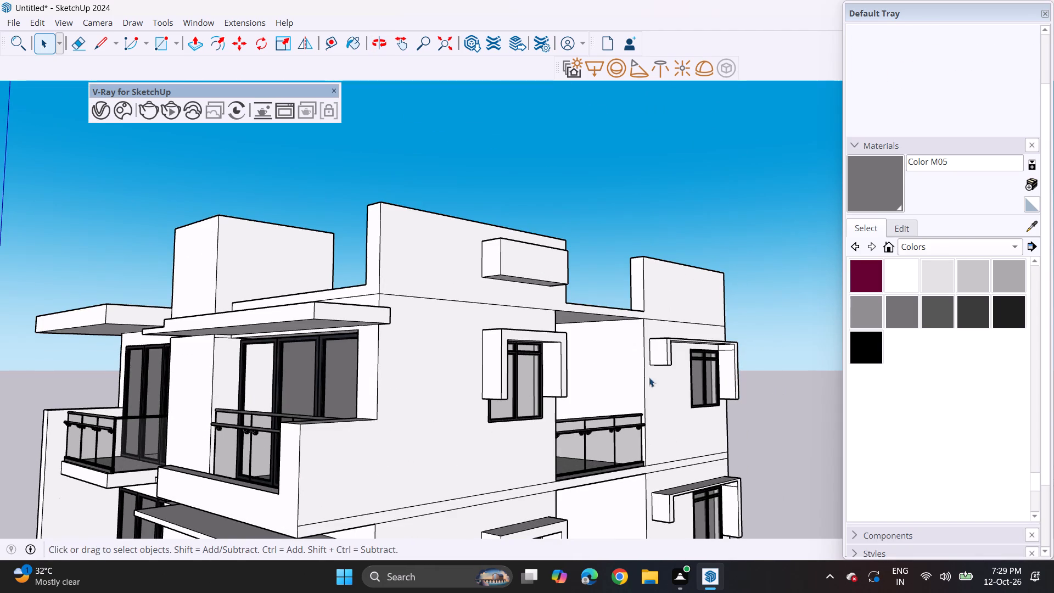
pyautogui.keyDown('shift'); pyautogui.moveTo(649, 418); pyautogui.dragTo(646, 226, button='middle'); pyautogui.keyUp('shift')
pyautogui.keyDown('shift'); pyautogui.moveTo(635, 335); pyautogui.dragTo(628, 159, button='middle'); pyautogui.keyUp('shift')
pyautogui.keyDown('shift'); pyautogui.moveTo(646, 367); pyautogui.dragTo(642, 171, button='middle'); pyautogui.keyUp('shift')
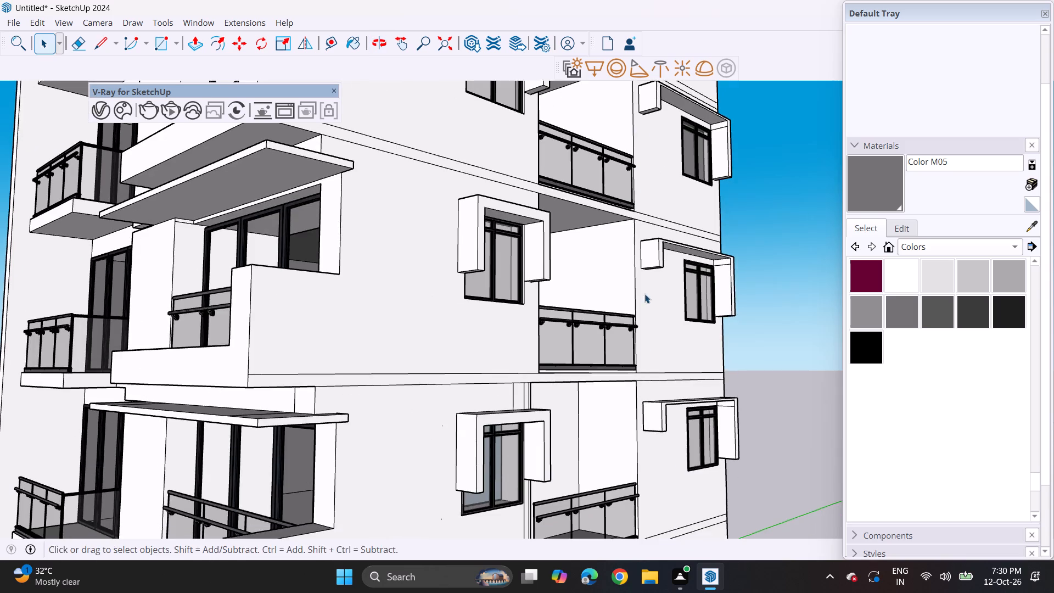
pyautogui.keyDown('shift'); pyautogui.moveTo(644, 385); pyautogui.dragTo(637, 230, button='middle'); pyautogui.keyUp('shift')
pyautogui.keyDown('shift'); pyautogui.scroll(1, 647, 381); pyautogui.keyUp('shift')
pyautogui.keyDown('shift'); pyautogui.moveTo(647, 381); pyautogui.dragTo(643, 197, button='middle'); pyautogui.keyUp('shift')
pyautogui.moveTo(633, 232); pyautogui.dragTo(611, 355, button='middle')
pyautogui.scroll(1, 629, 254)
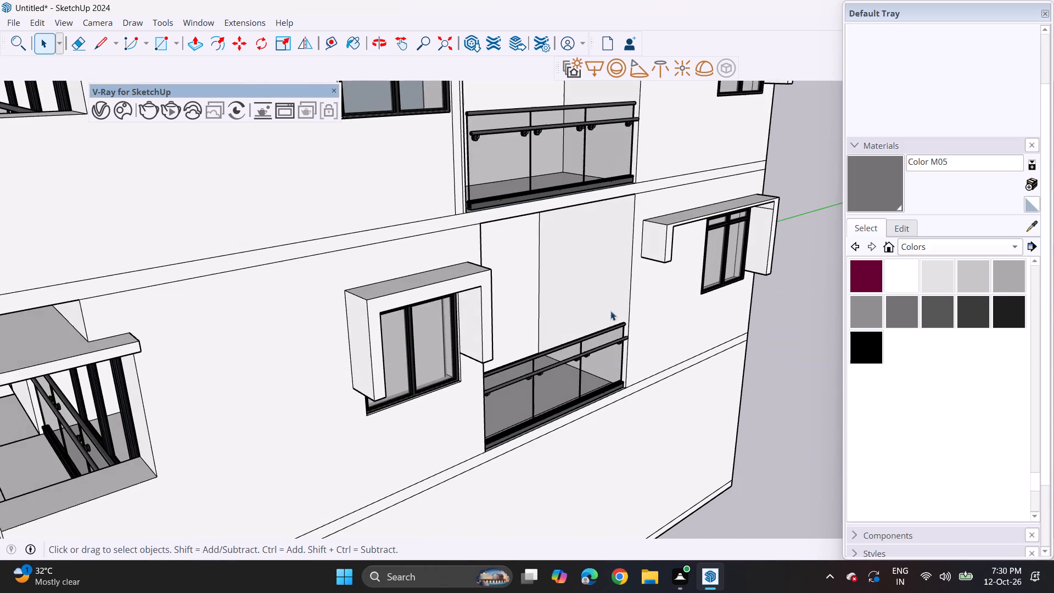
pyautogui.scroll(-6, 626, 281)
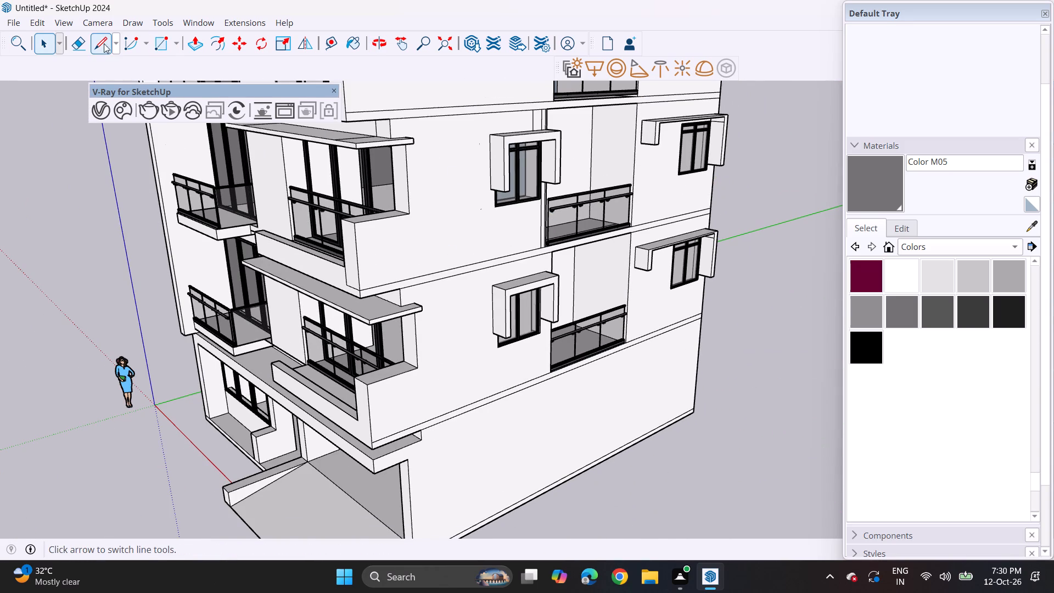
# Erase the horizontal slab lines across the side facade at the three lowest floor levels above the ground floor.
pyautogui.click(76, 48)
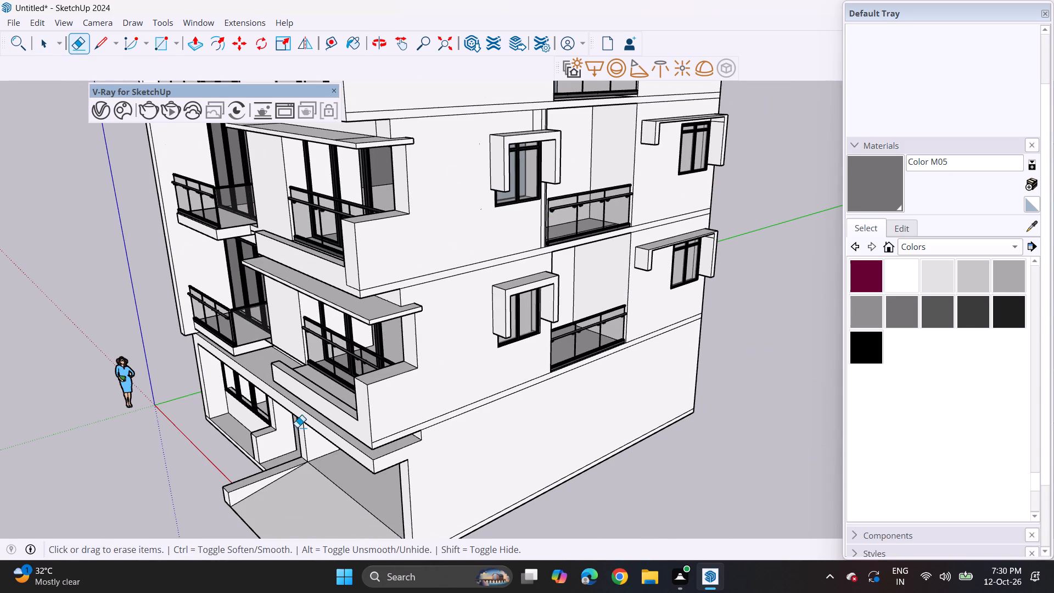
pyautogui.moveTo(453, 389); pyautogui.dragTo(466, 422)
pyautogui.moveTo(438, 267); pyautogui.dragTo(438, 276)
pyautogui.moveTo(438, 270); pyautogui.dragTo(439, 291)
pyautogui.moveTo(648, 220); pyautogui.dragTo(646, 234)
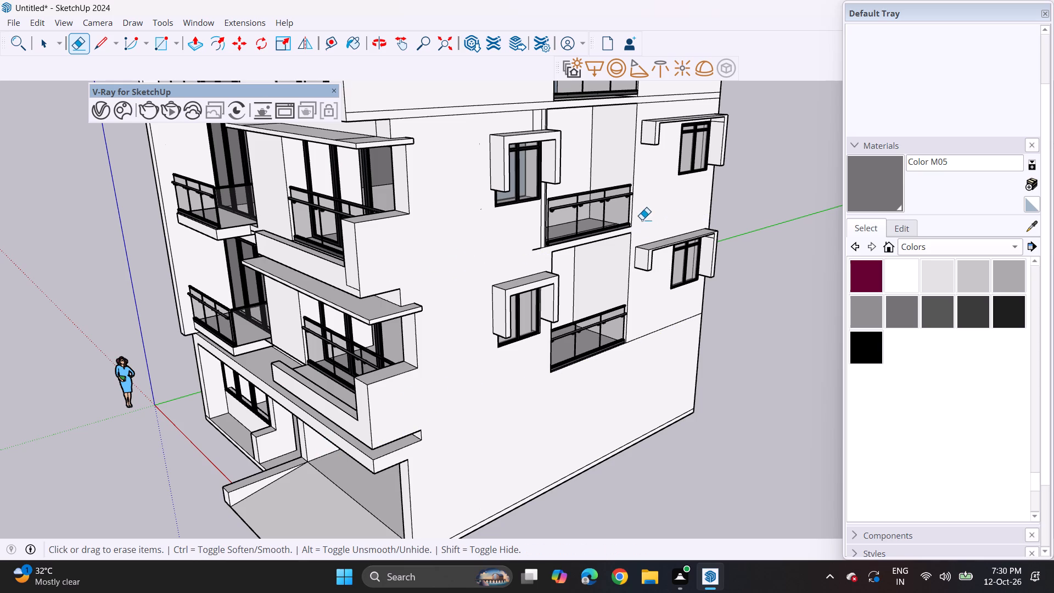
pyautogui.click(535, 248)
pyautogui.moveTo(469, 103); pyautogui.dragTo(457, 136)
pyautogui.moveTo(652, 97); pyautogui.dragTo(654, 108)
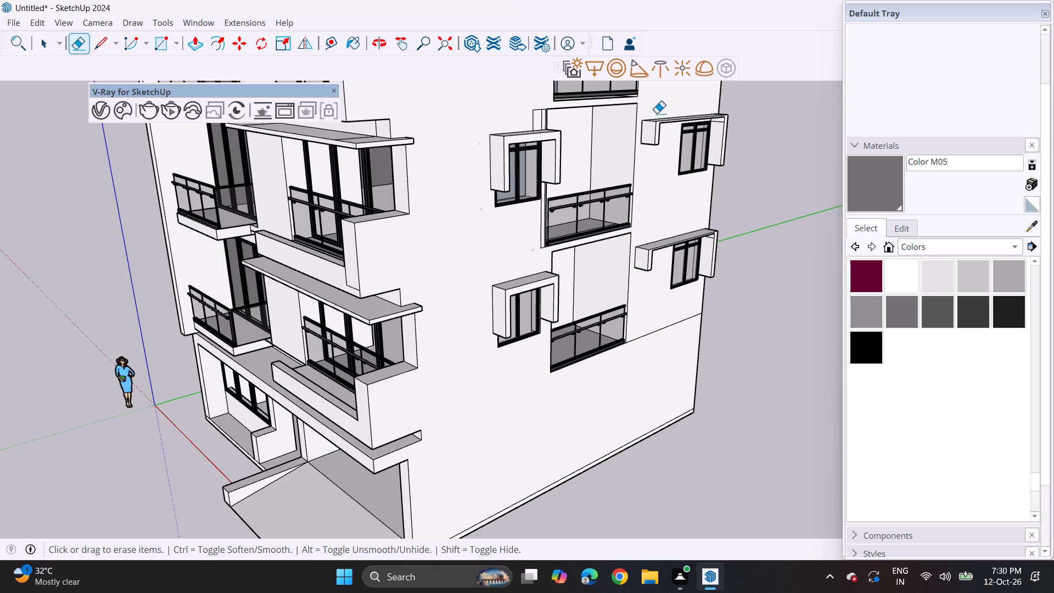
# Erase the short leftover edges beside the corners of the second-lowest side opening.
pyautogui.scroll(-3, 627, 155)
pyautogui.scroll(7, 556, 137)
pyautogui.moveTo(567, 107); pyautogui.dragTo(567, 113)
pyautogui.click(556, 116)
pyautogui.scroll(-6, 551, 126)
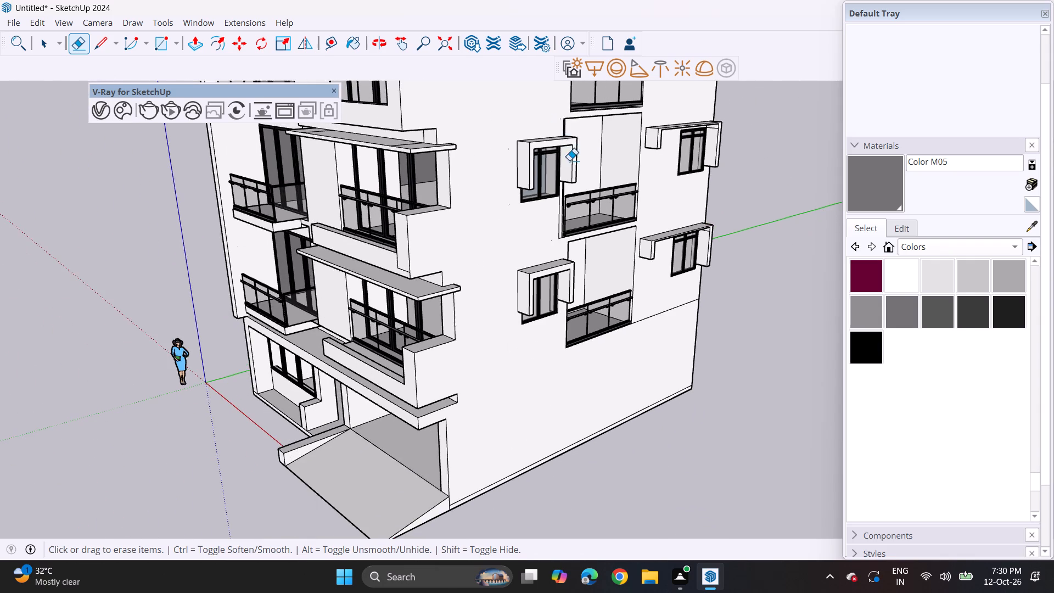
pyautogui.scroll(5, 569, 160)
pyautogui.click(554, 278)
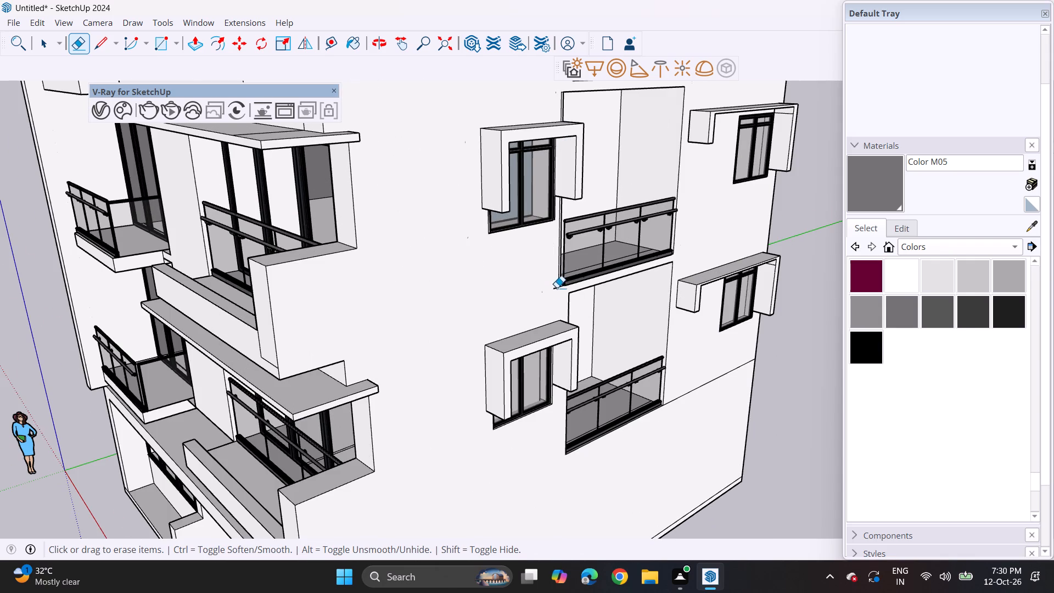
pyautogui.moveTo(553, 286); pyautogui.dragTo(556, 295)
# Erase the horizontal slab lines on both sides of the side facade between the third and fourth openings from the bottom.
pyautogui.scroll(-3, 607, 244)
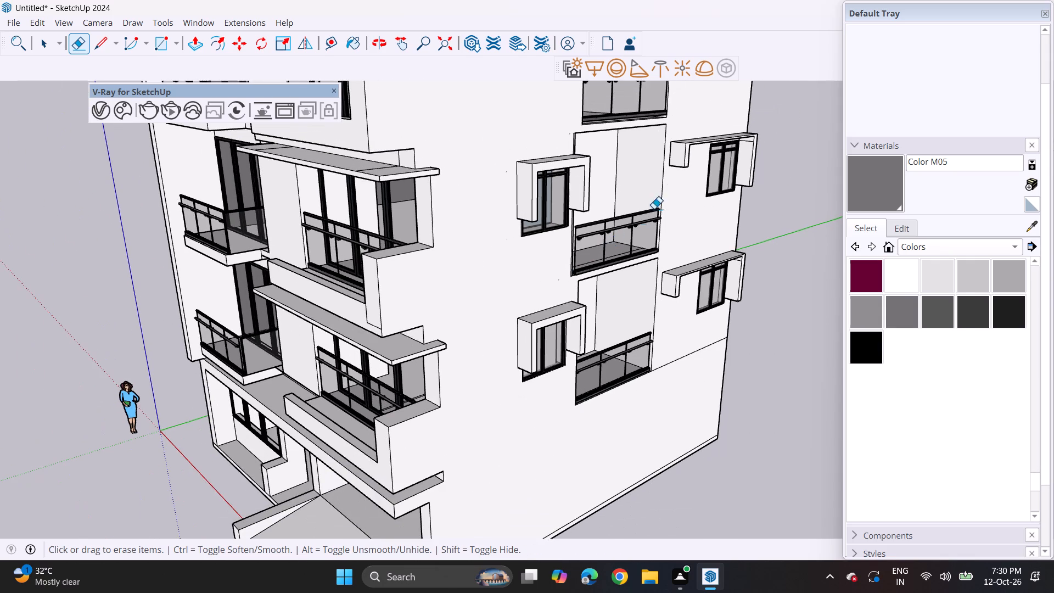
pyautogui.moveTo(634, 183); pyautogui.dragTo(666, 332, button='middle')
pyautogui.moveTo(678, 334); pyautogui.dragTo(648, 281, button='middle')
pyautogui.moveTo(497, 104); pyautogui.dragTo(500, 139)
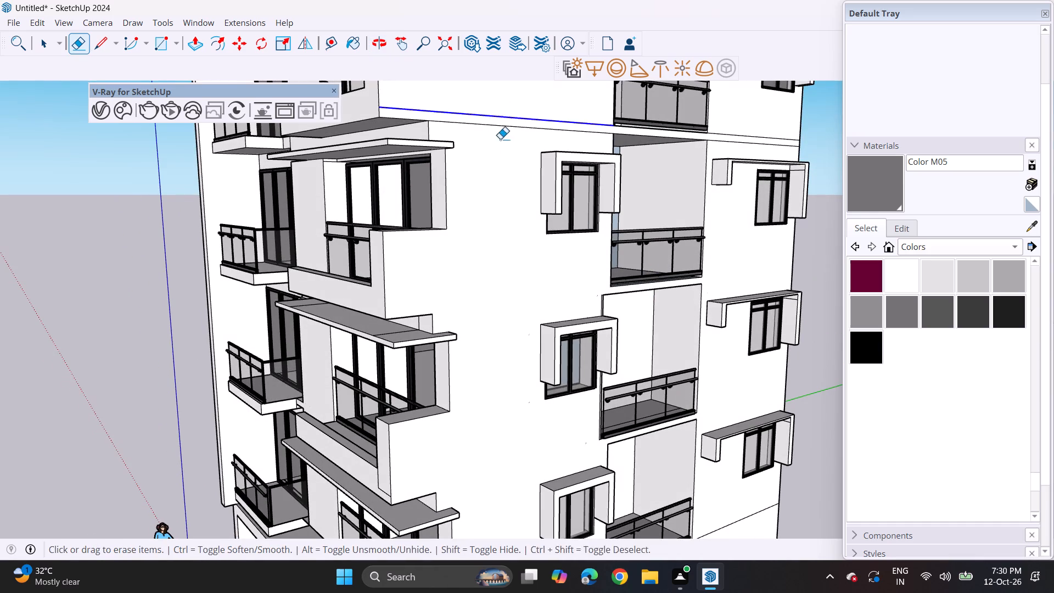
pyautogui.moveTo(500, 139); pyautogui.dragTo(502, 152)
pyautogui.moveTo(720, 122); pyautogui.dragTo(723, 133)
pyautogui.click(729, 138)
# Erase the horizontal slab lines on both sides of the side facade between the fourth and fifth openings from the bottom.
pyautogui.scroll(-3, 722, 150)
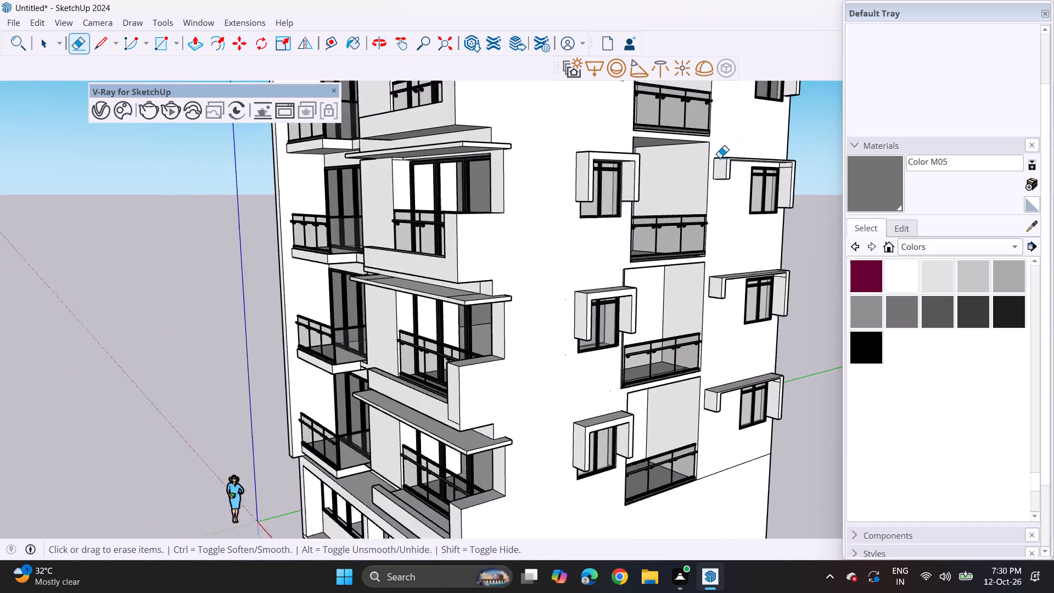
pyautogui.scroll(-3, 720, 158)
pyautogui.keyDown('shift'); pyautogui.moveTo(693, 332); pyautogui.dragTo(692, 373, button='middle'); pyautogui.keyUp('shift')
pyautogui.keyDown('shift'); pyautogui.moveTo(694, 297); pyautogui.dragTo(694, 379, button='middle'); pyautogui.keyUp('shift')
pyautogui.moveTo(605, 188); pyautogui.dragTo(609, 208)
pyautogui.moveTo(607, 189); pyautogui.dragTo(606, 201)
pyautogui.moveTo(727, 178); pyautogui.dragTo(728, 196)
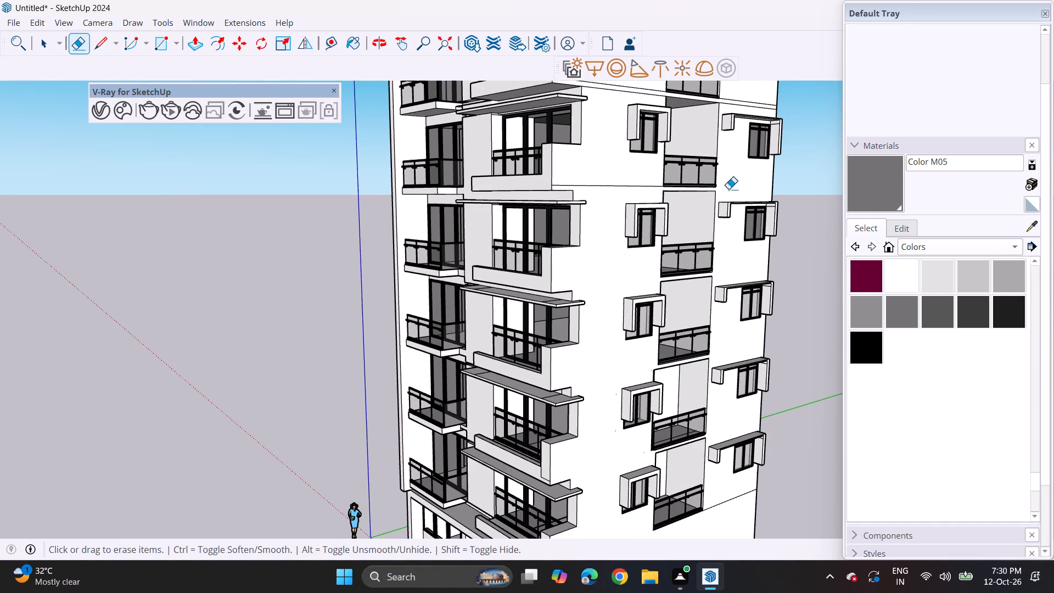
pyautogui.moveTo(610, 182); pyautogui.dragTo(610, 189)
# Erase the horizontal slab lines on both sides of the side facade just below the topmost opening.
pyautogui.keyDown('shift'); pyautogui.moveTo(613, 158); pyautogui.dragTo(613, 238, button='middle'); pyautogui.keyUp('shift')
pyautogui.moveTo(614, 159); pyautogui.dragTo(614, 165)
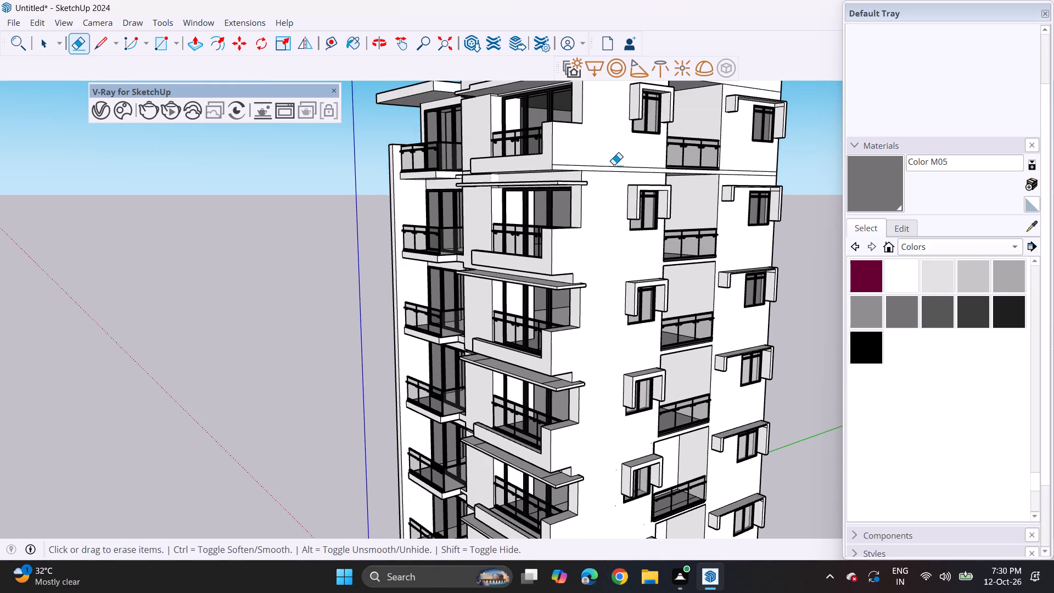
pyautogui.moveTo(614, 165); pyautogui.dragTo(614, 174)
pyautogui.moveTo(746, 161); pyautogui.dragTo(743, 180)
# Erase the horizontal line across the side facade at roof level, below the parapets.
pyautogui.scroll(-5, 727, 172)
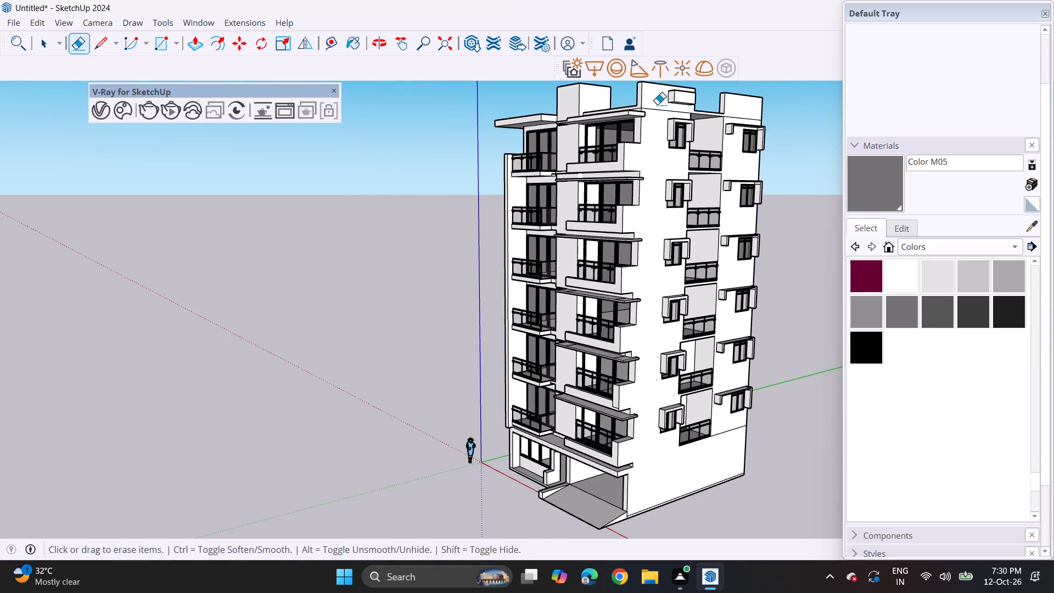
pyautogui.moveTo(659, 106); pyautogui.dragTo(659, 116)
pyautogui.click(735, 119)
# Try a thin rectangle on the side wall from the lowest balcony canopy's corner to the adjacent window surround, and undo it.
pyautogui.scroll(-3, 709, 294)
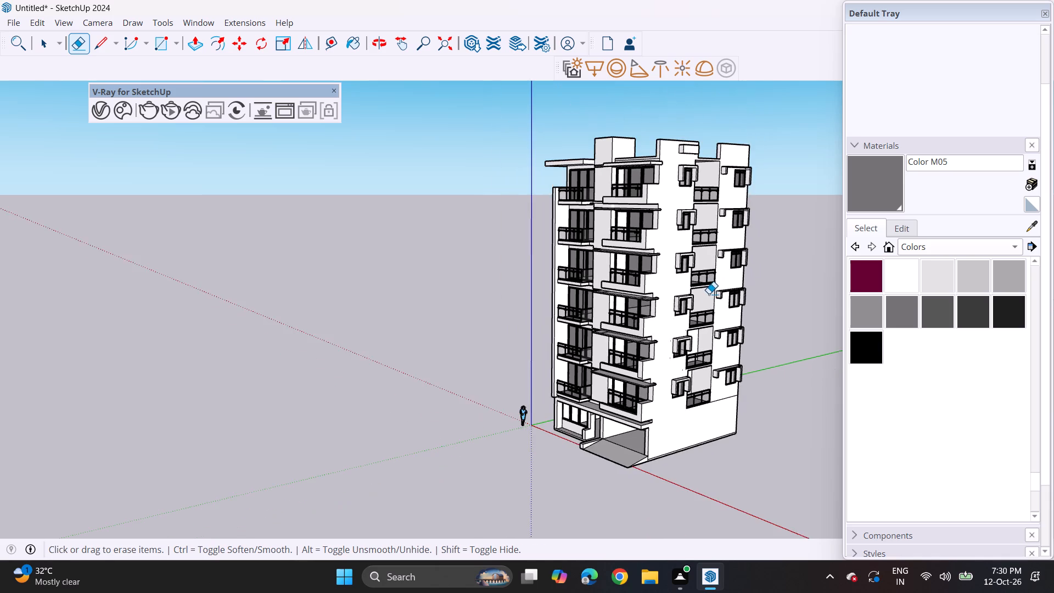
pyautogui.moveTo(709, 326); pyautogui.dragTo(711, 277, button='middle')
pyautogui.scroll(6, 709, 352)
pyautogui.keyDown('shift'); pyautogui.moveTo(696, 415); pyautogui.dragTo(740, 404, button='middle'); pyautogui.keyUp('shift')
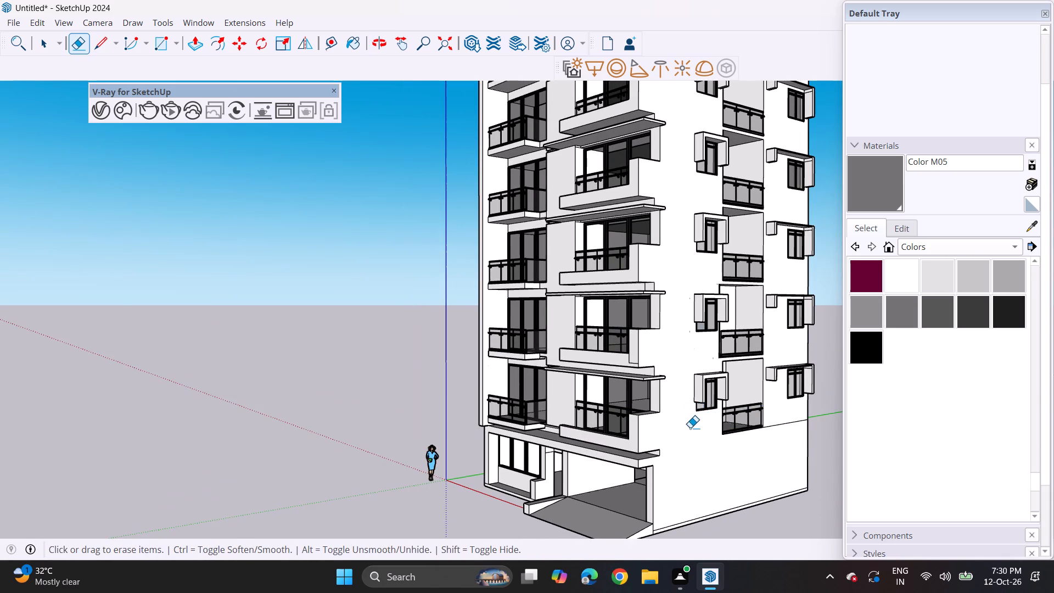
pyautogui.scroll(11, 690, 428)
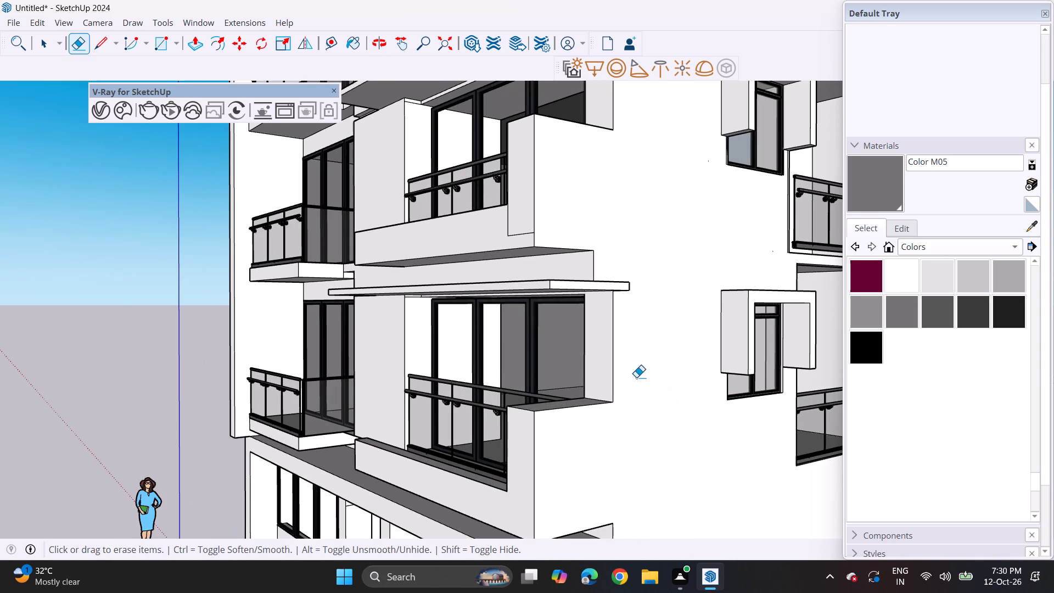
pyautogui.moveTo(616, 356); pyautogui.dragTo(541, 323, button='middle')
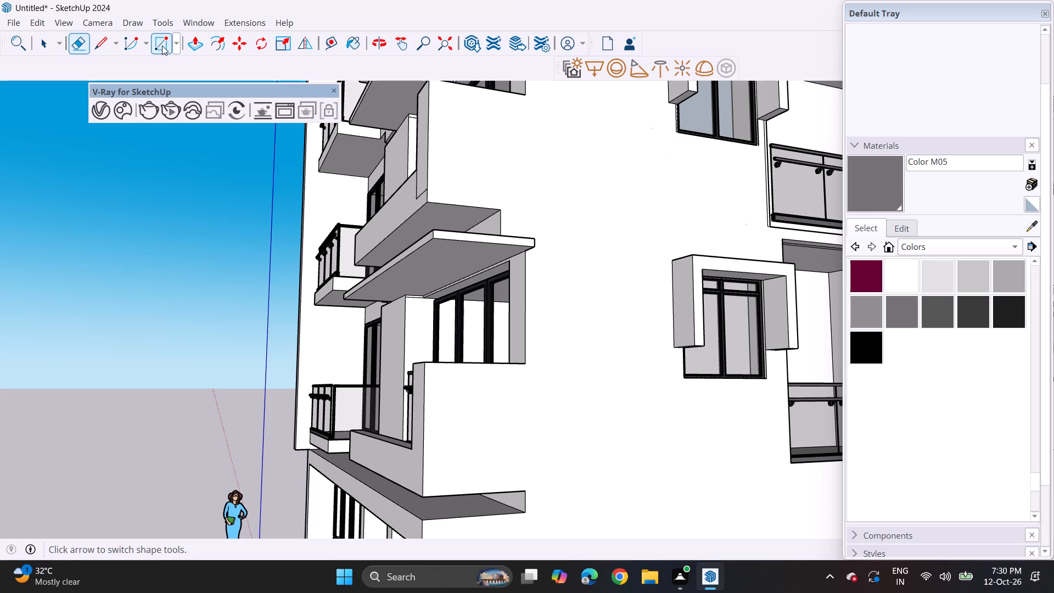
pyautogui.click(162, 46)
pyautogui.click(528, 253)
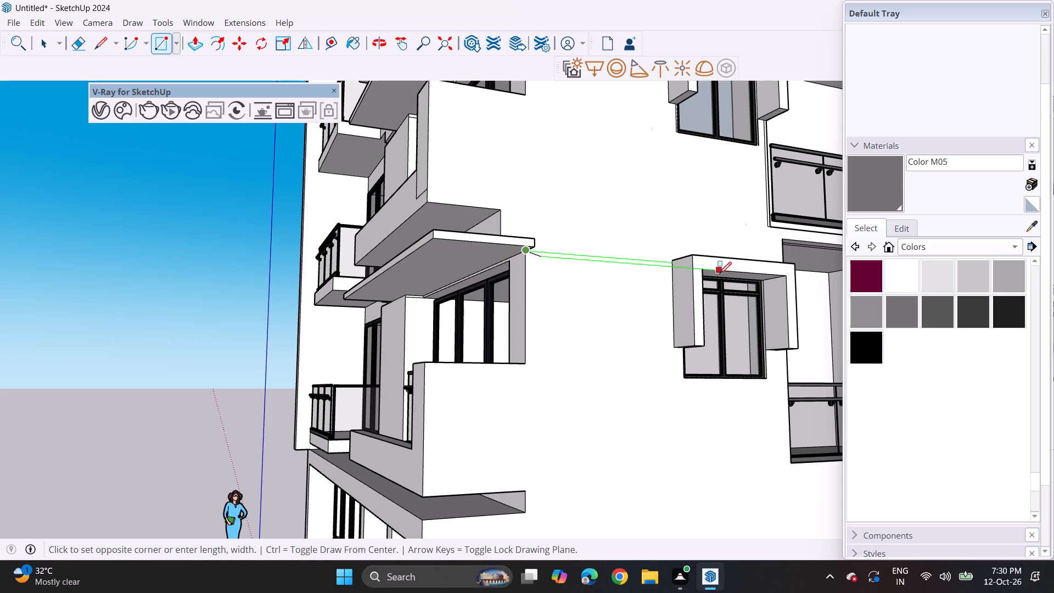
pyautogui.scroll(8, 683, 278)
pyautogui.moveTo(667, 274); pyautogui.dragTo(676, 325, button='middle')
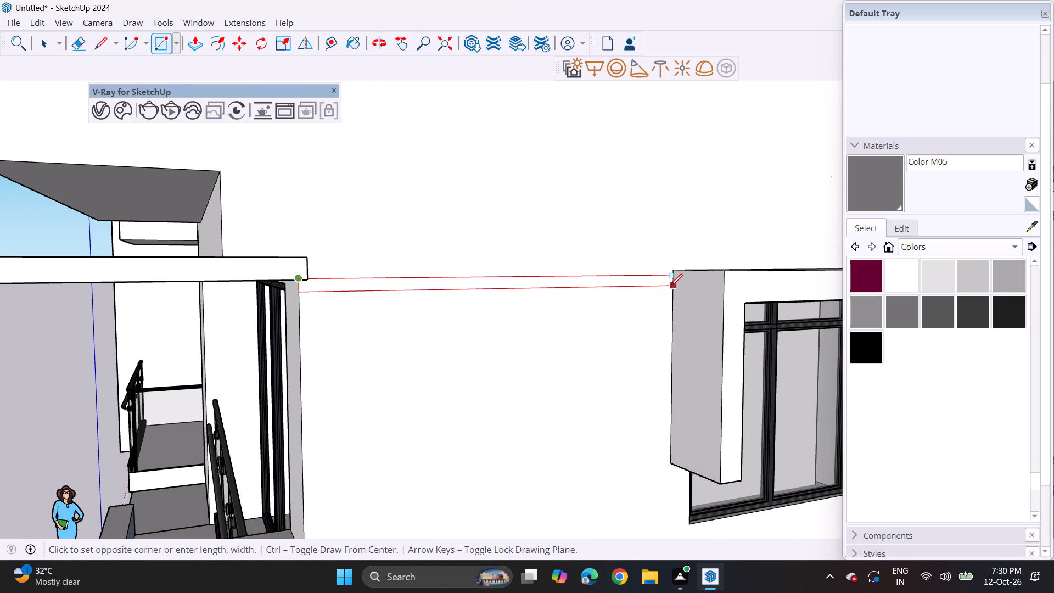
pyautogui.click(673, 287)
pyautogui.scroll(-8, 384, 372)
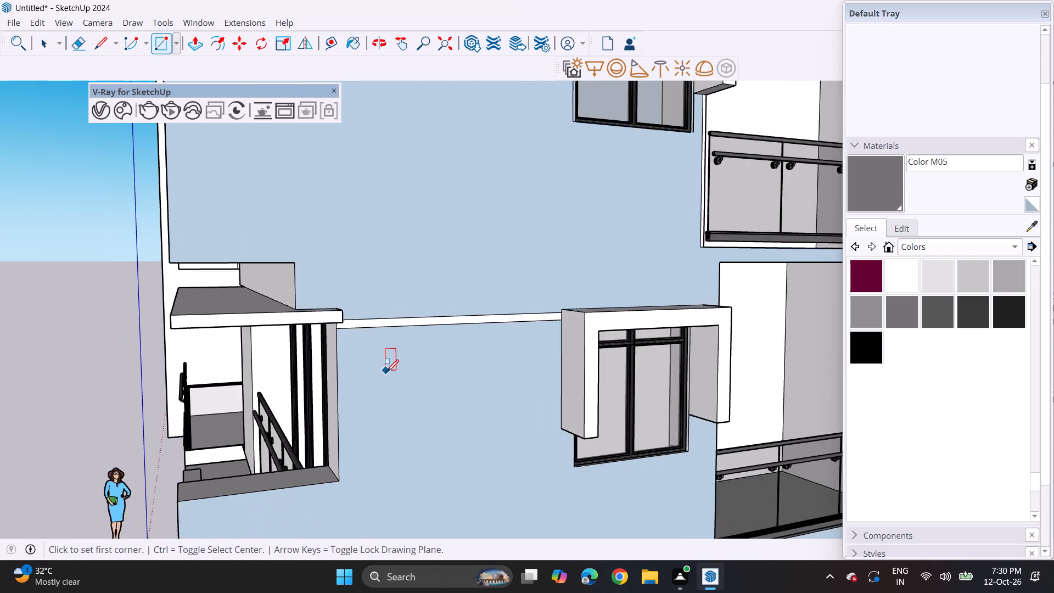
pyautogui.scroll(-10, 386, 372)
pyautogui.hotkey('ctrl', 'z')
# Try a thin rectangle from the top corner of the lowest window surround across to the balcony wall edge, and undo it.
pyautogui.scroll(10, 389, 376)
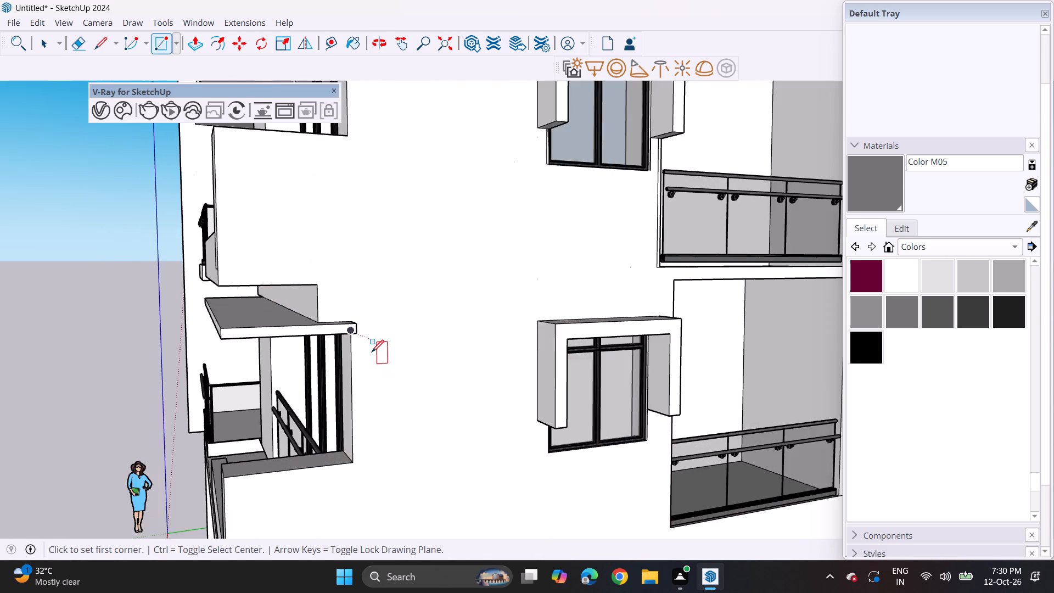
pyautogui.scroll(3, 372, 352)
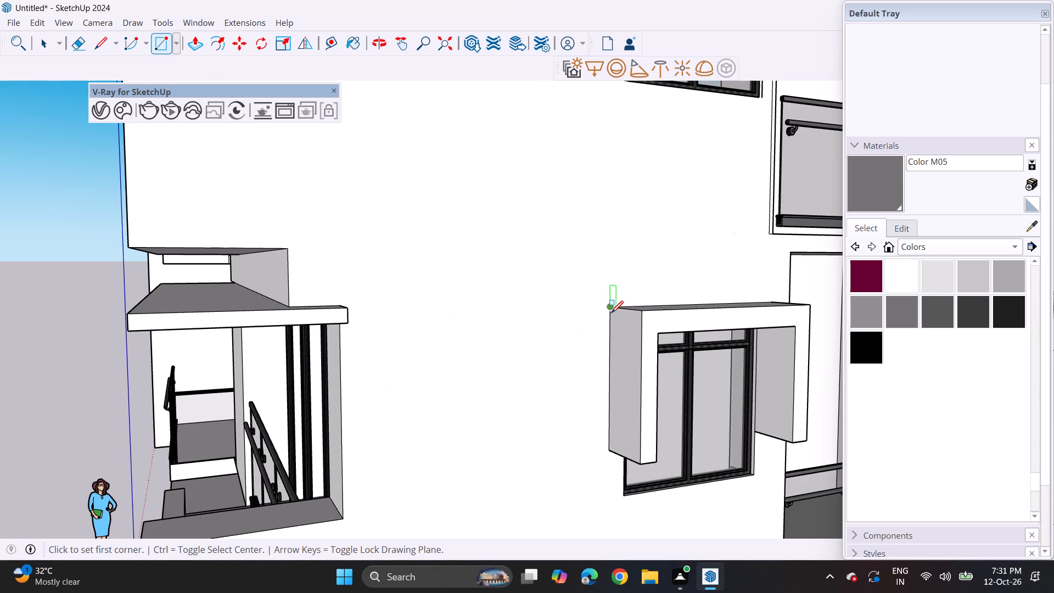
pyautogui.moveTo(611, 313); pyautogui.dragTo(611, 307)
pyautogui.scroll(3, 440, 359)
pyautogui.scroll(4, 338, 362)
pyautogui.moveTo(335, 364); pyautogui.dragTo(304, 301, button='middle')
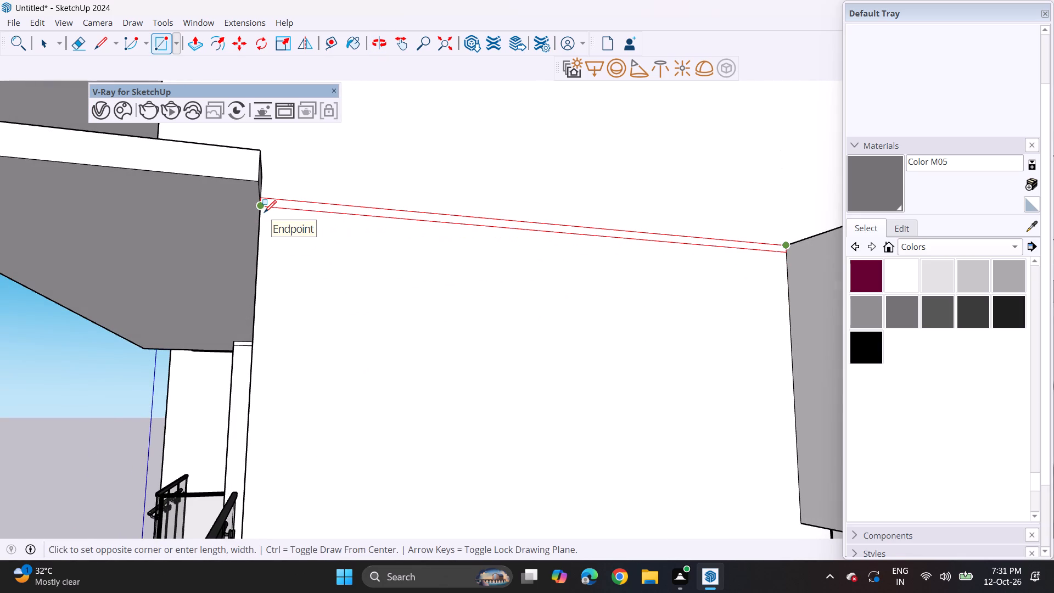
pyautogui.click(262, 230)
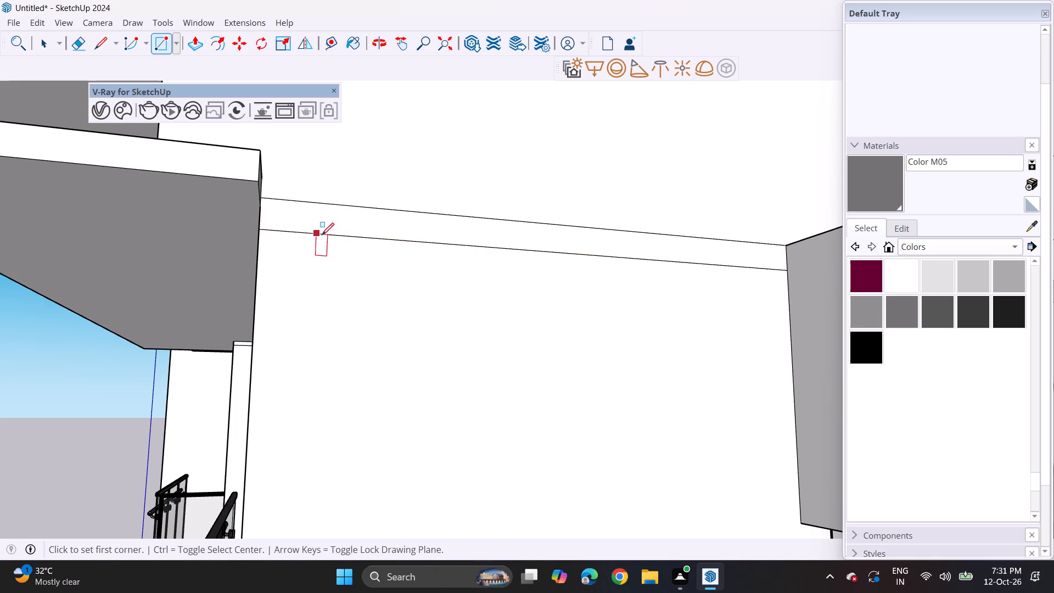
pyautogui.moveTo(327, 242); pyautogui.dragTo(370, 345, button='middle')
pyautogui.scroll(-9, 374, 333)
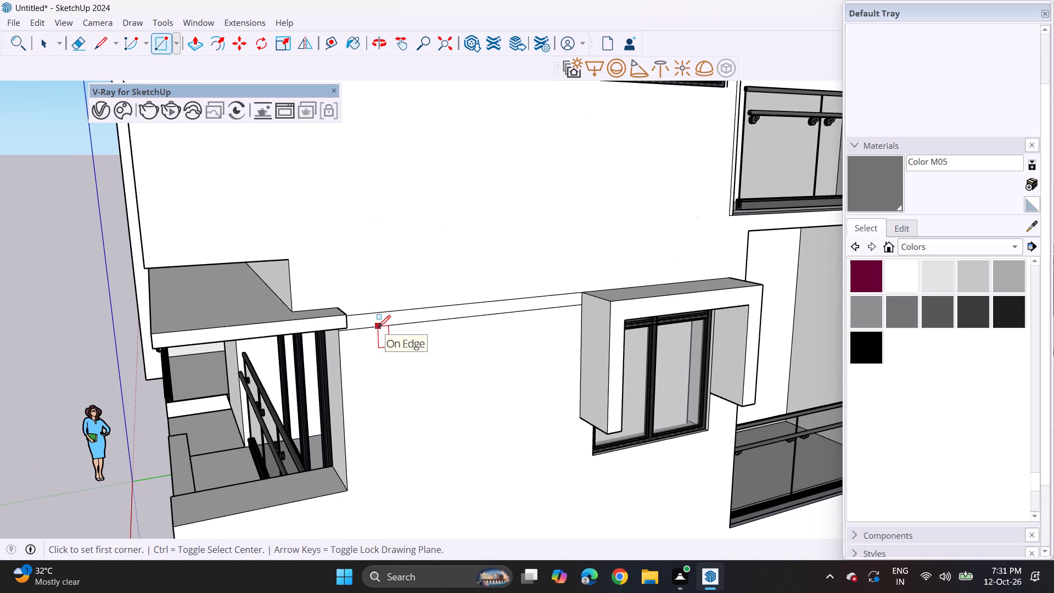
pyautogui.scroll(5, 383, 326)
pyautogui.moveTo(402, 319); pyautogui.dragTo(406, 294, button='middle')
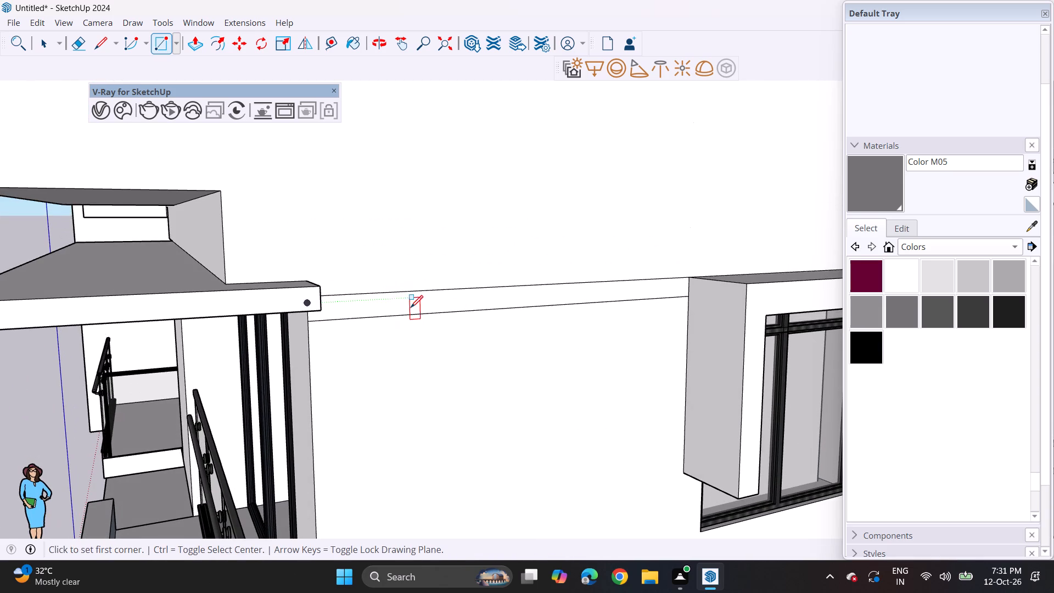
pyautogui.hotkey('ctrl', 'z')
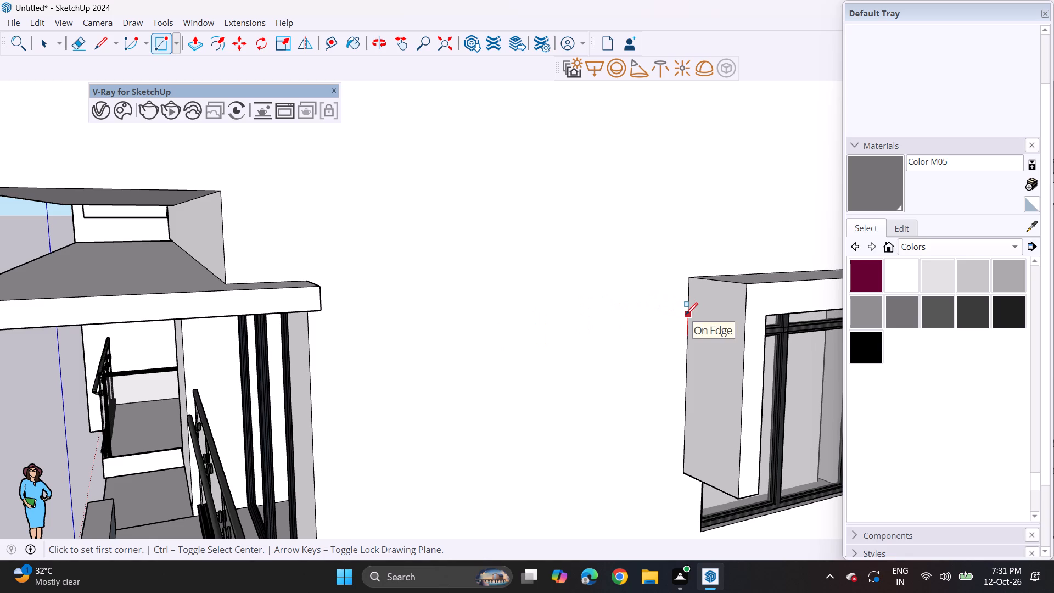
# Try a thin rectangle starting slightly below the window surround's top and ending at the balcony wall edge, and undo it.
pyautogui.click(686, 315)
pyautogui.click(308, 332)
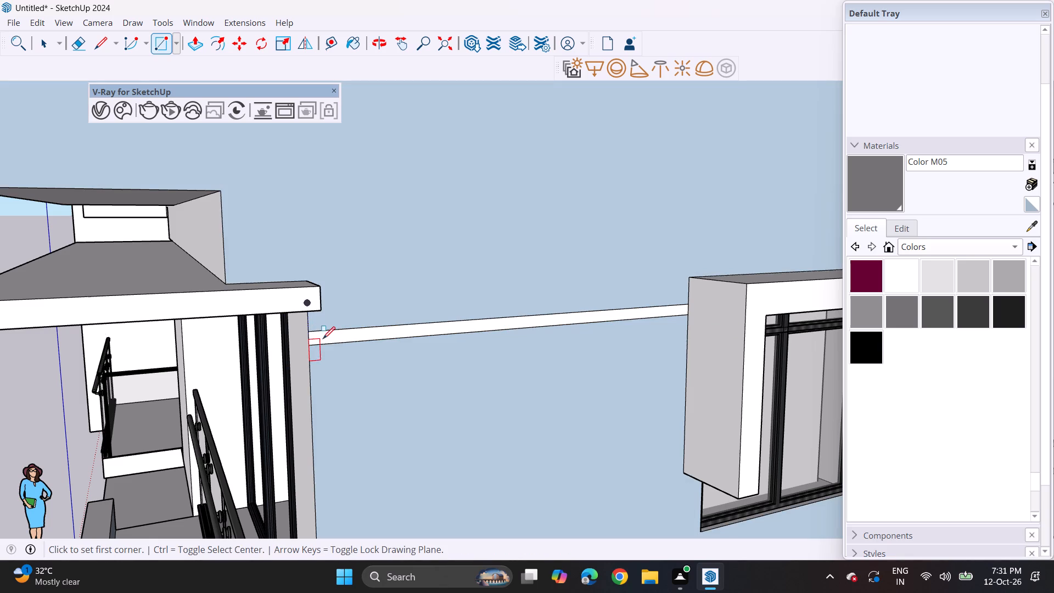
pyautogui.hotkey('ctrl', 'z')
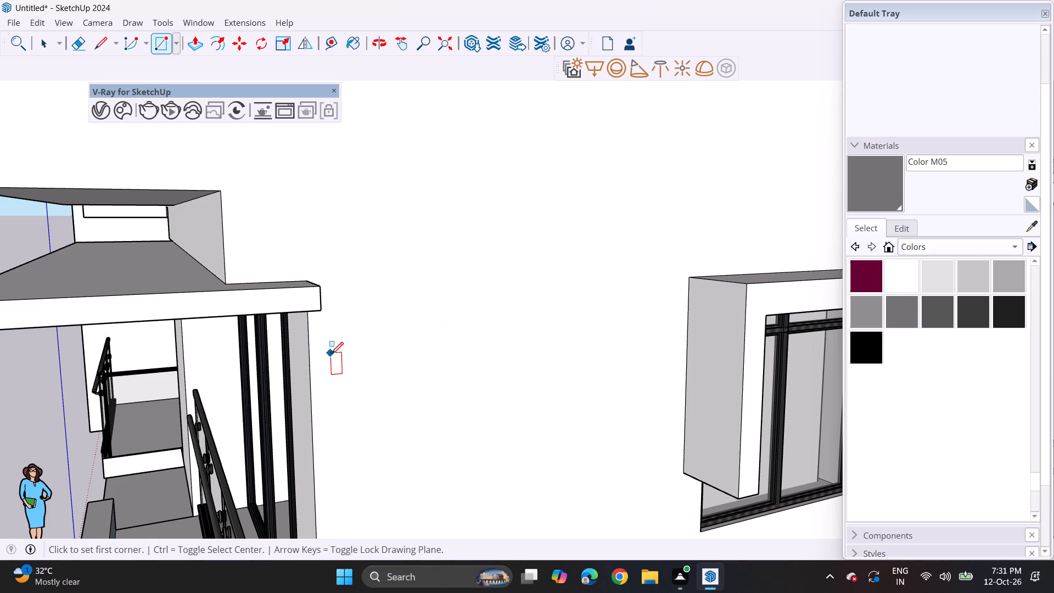
# Draw a thin horizontal rectangle on the side wall from the lowest window surround's edge to just short of the balcony wall edge.
pyautogui.click(688, 321)
pyautogui.moveTo(435, 344); pyautogui.dragTo(384, 295, button='middle')
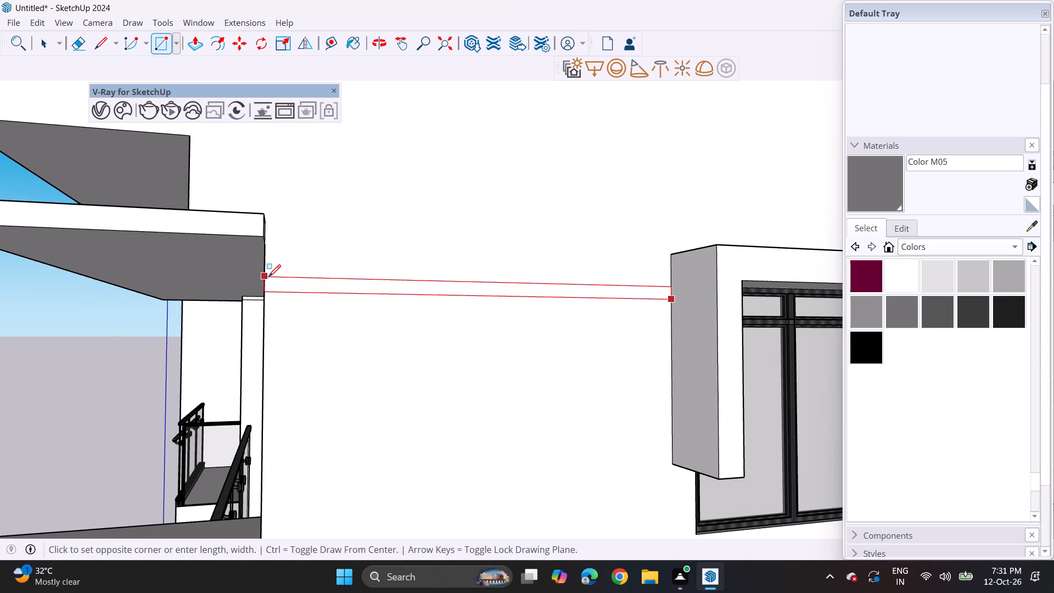
pyautogui.moveTo(272, 269); pyautogui.dragTo(390, 257, button='middle')
pyautogui.scroll(3, 374, 265)
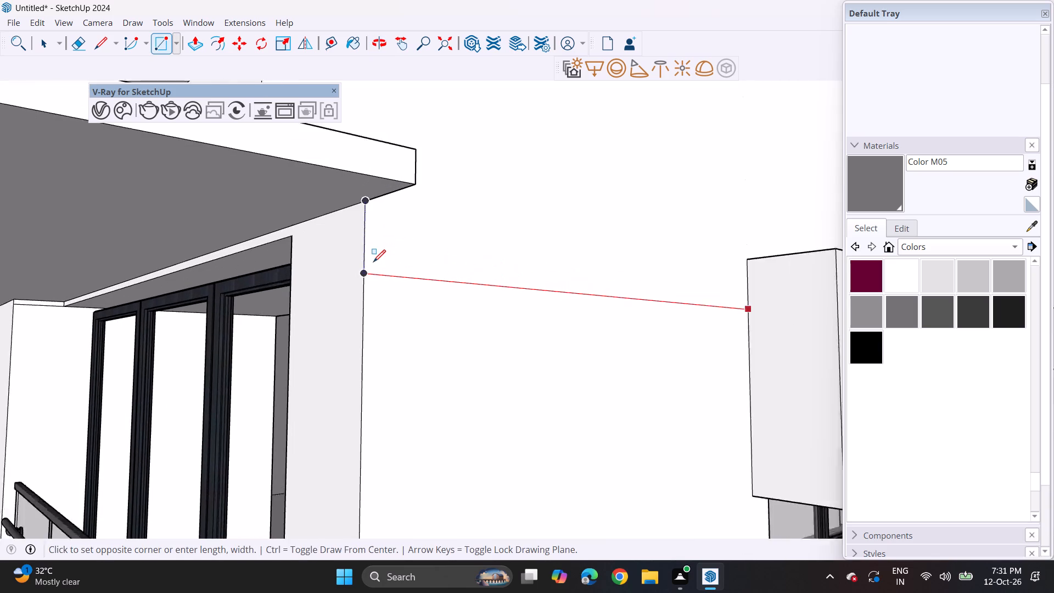
pyautogui.scroll(9, 373, 262)
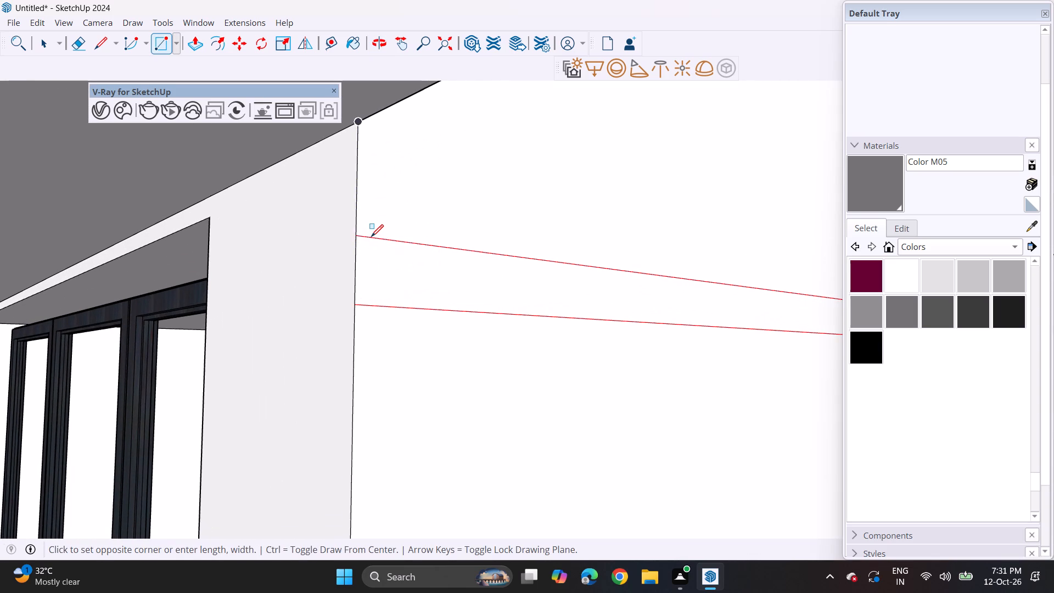
pyautogui.click(375, 219)
# Copy the thin wall strip with its edges straight up one floor, using the window surround's bottom corner as the reference.
pyautogui.scroll(-2, 388, 239)
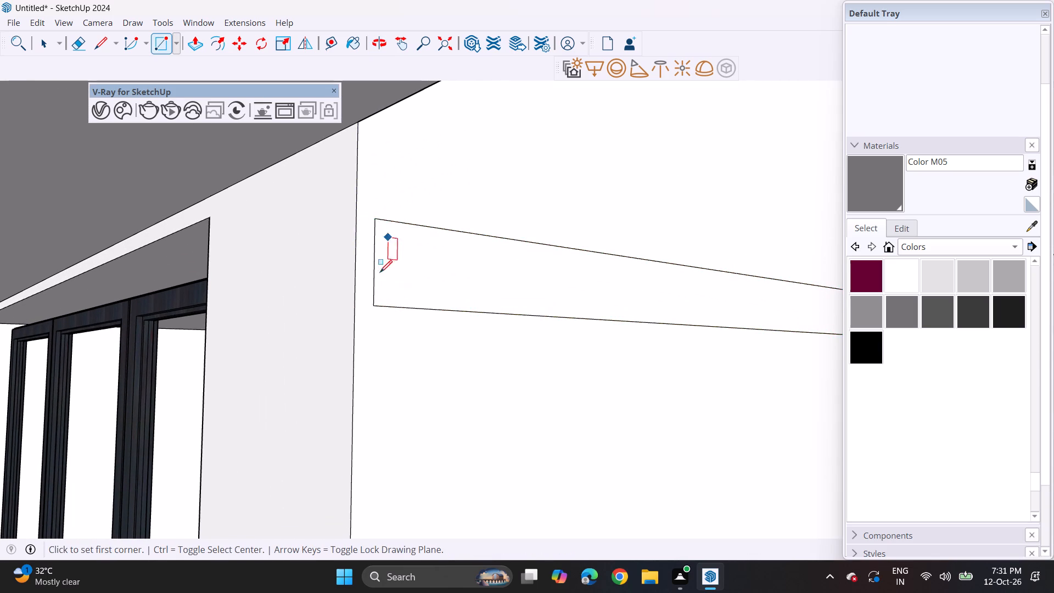
pyautogui.scroll(-20, 380, 272)
pyautogui.scroll(-6, 380, 272)
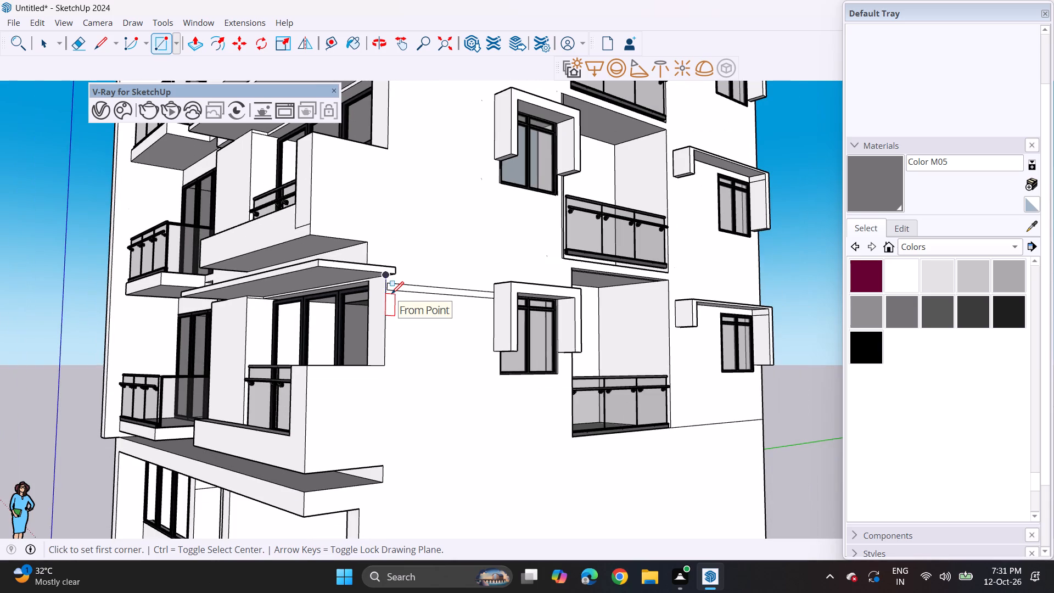
pyautogui.moveTo(391, 294); pyautogui.dragTo(391, 322, button='middle')
pyautogui.keyDown('shift'); pyautogui.moveTo(407, 294); pyautogui.dragTo(451, 349, button='middle'); pyautogui.keyUp('shift')
pyautogui.press('space')
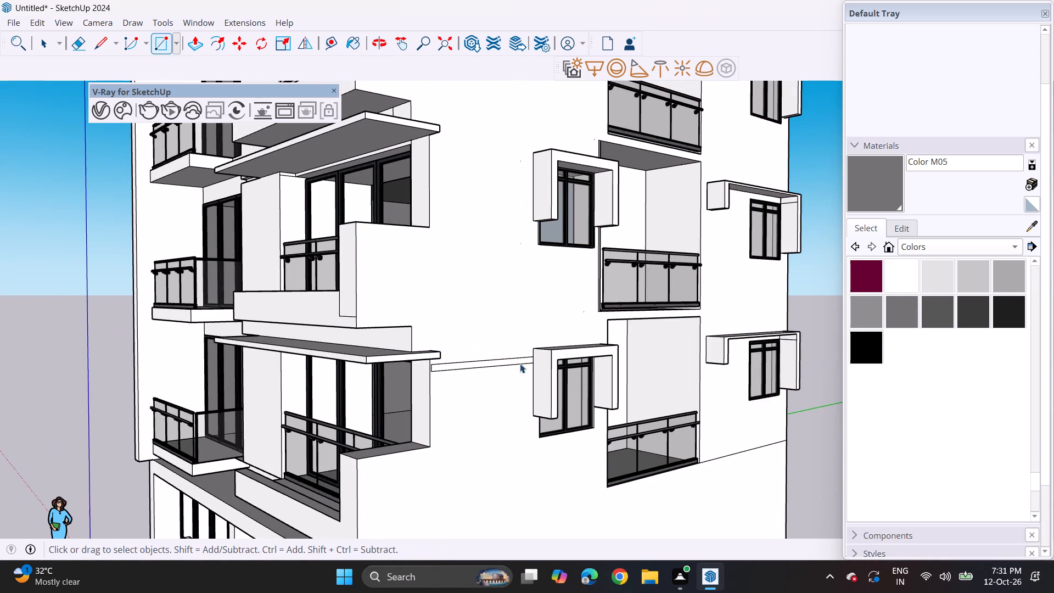
pyautogui.tripleClick(511, 362)
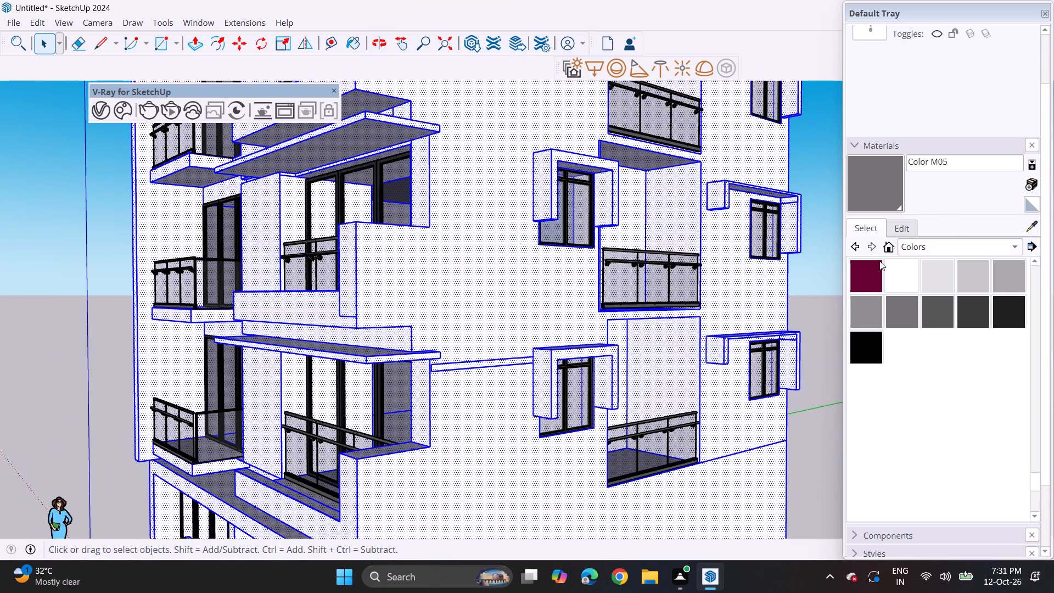
pyautogui.click(822, 291)
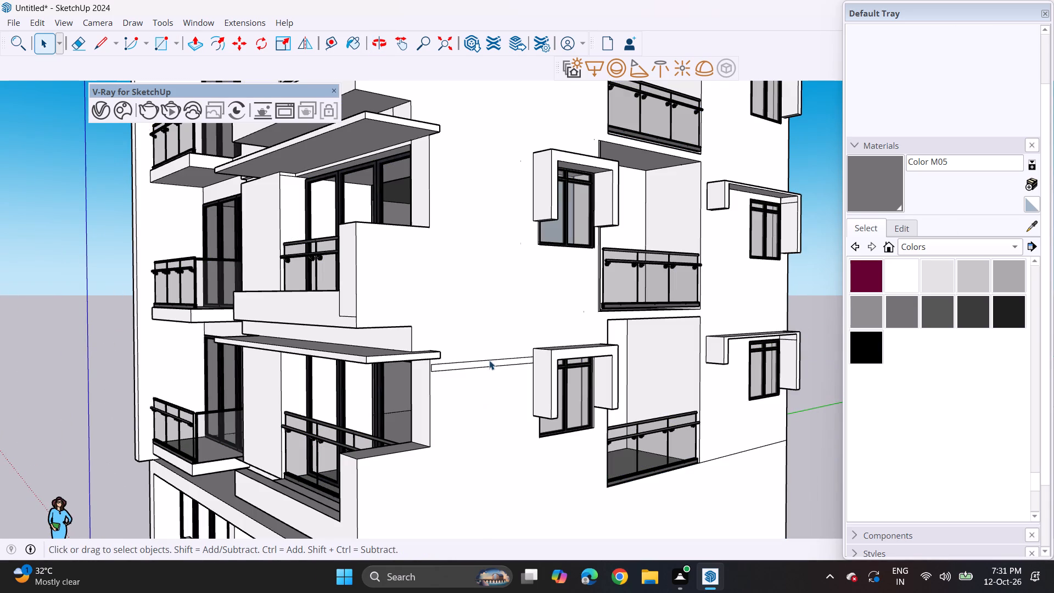
pyautogui.click(489, 366)
pyautogui.click(489, 366)
pyautogui.click(495, 361)
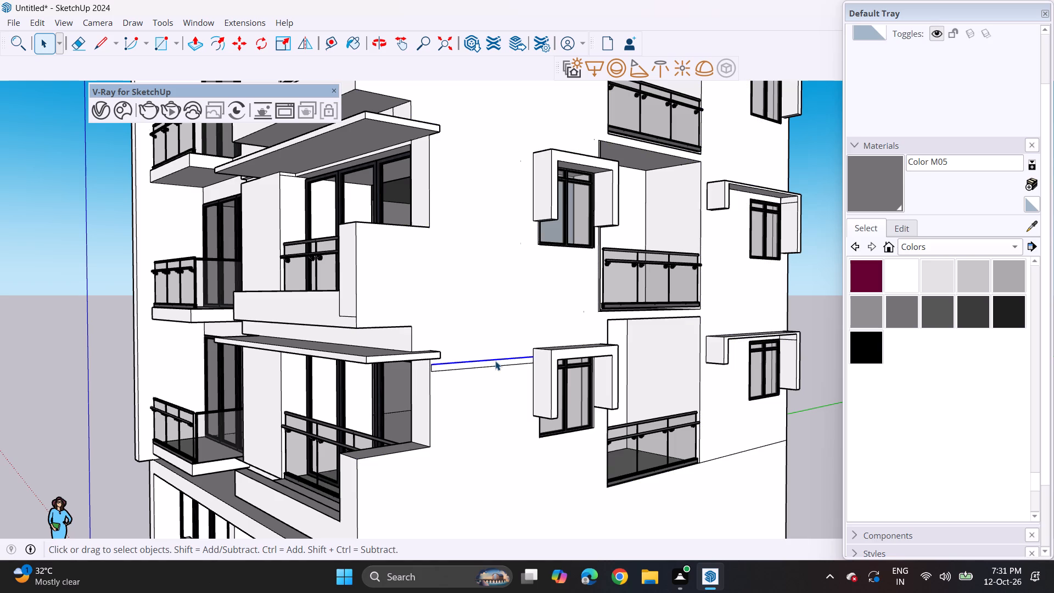
pyautogui.click(496, 363)
pyautogui.click(496, 363)
pyautogui.scroll(2, 503, 363)
pyautogui.press('m')
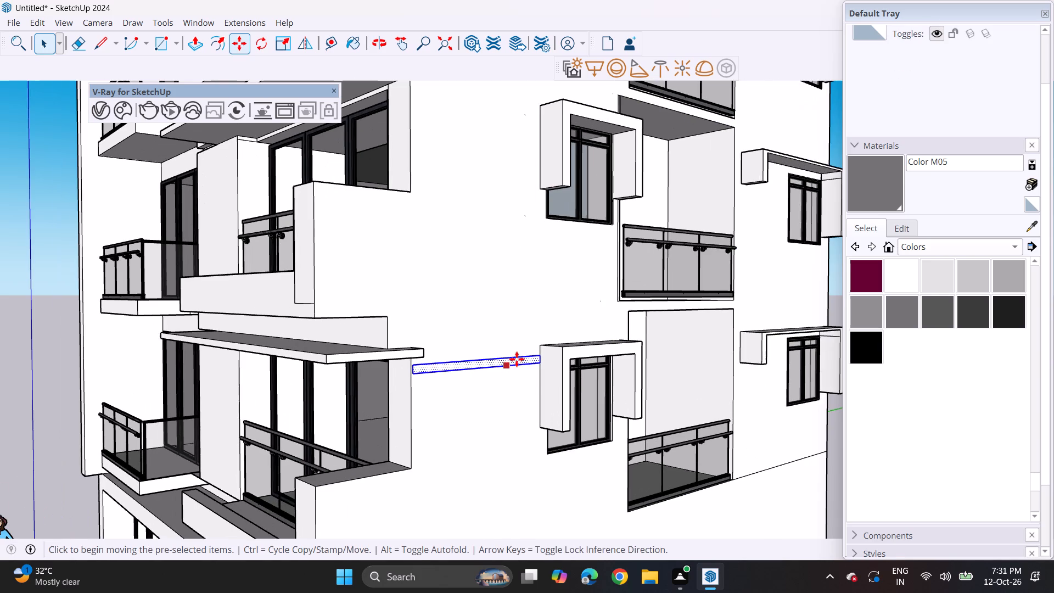
pyautogui.click(544, 431)
pyautogui.keyDown('shift'); pyautogui.moveTo(536, 250); pyautogui.dragTo(547, 376, button='middle'); pyautogui.keyUp('shift')
pyautogui.click(551, 314)
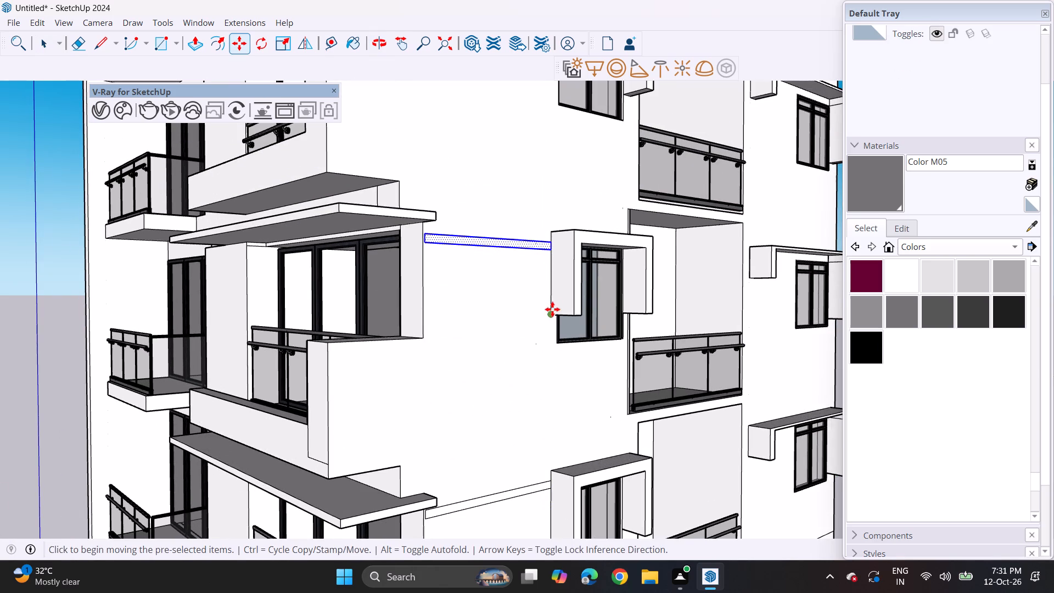
# Copy the wall strip upward floor by floor to the third and fourth window levels, aligned by the surrounds' bottom corners.
pyautogui.click(552, 317)
pyautogui.keyDown('shift'); pyautogui.moveTo(548, 211); pyautogui.dragTo(548, 363, button='middle'); pyautogui.keyUp('shift')
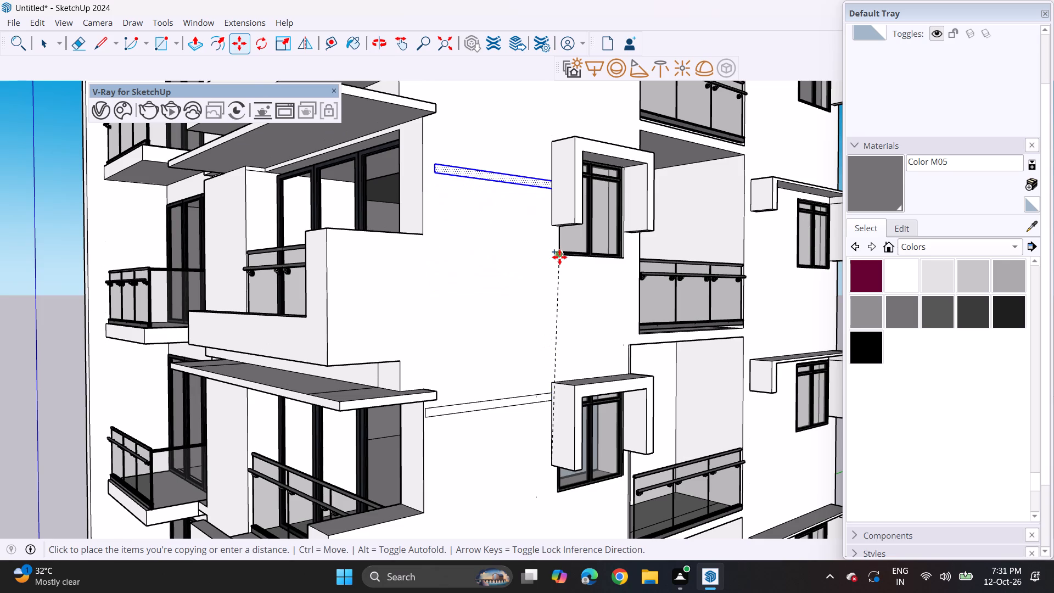
pyautogui.click(553, 222)
pyautogui.click(553, 227)
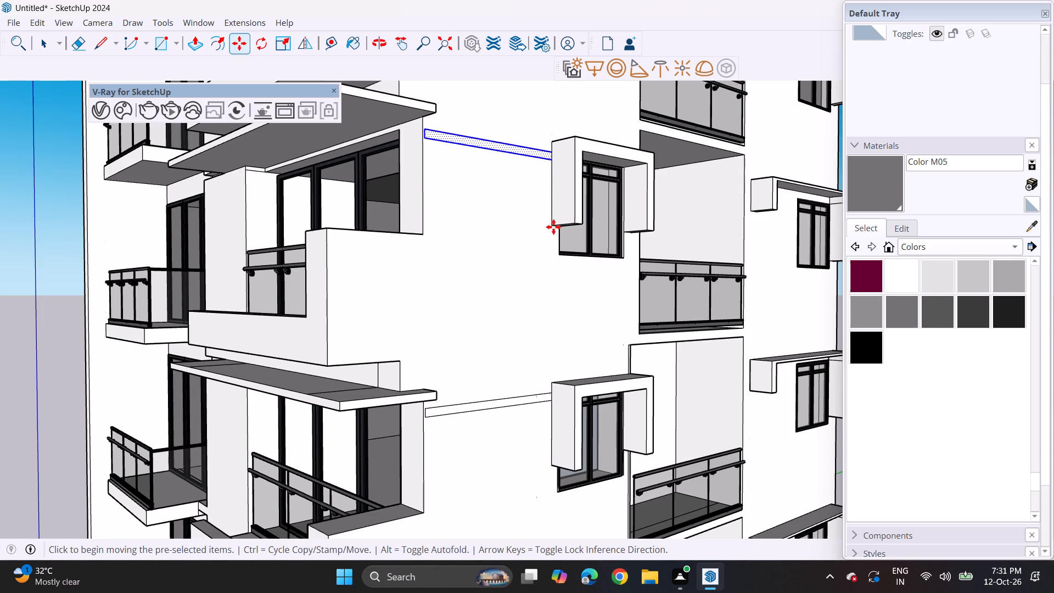
pyautogui.keyDown('shift'); pyautogui.moveTo(541, 120); pyautogui.dragTo(541, 292, button='middle'); pyautogui.keyUp('shift')
pyautogui.keyDown('shift'); pyautogui.middleClick(541, 292); pyautogui.keyUp('shift')
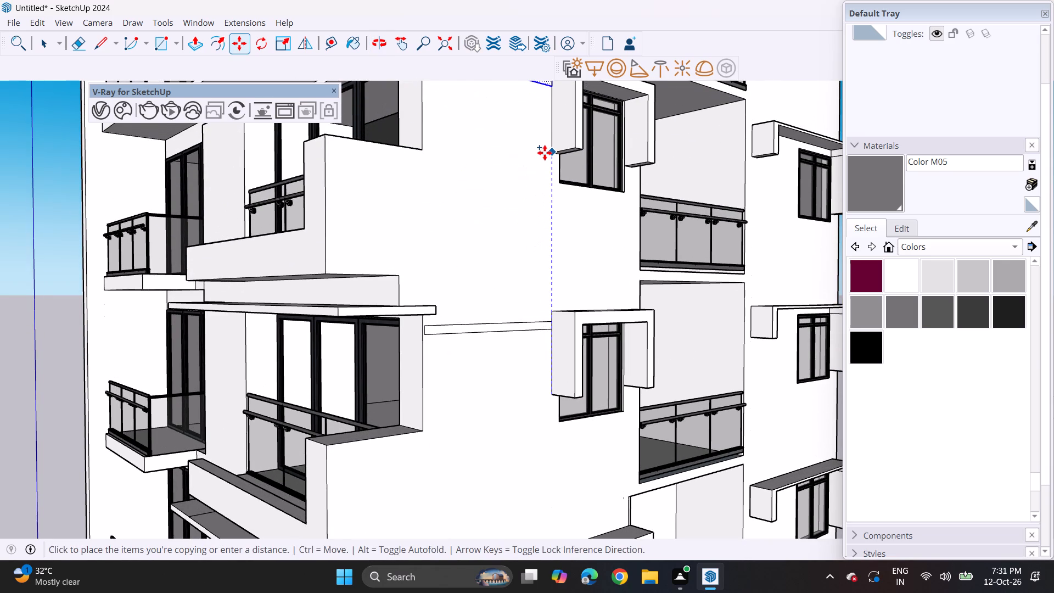
pyautogui.click(545, 153)
# Copy the wall strip upward floor by floor to the fifth and topmost window levels, aligned by the surrounds' bottom corners.
pyautogui.click(552, 153)
pyautogui.keyDown('shift'); pyautogui.moveTo(554, 169); pyautogui.dragTo(564, 377, button='middle'); pyautogui.keyUp('shift')
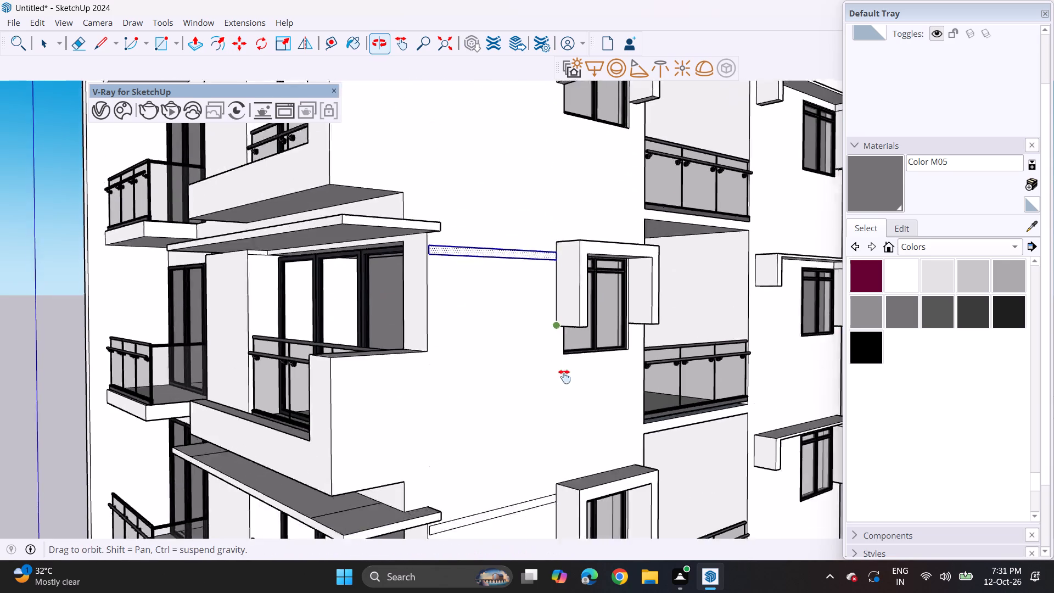
pyautogui.keyDown('shift'); pyautogui.moveTo(564, 377); pyautogui.dragTo(567, 404, button='middle'); pyautogui.keyUp('shift')
pyautogui.keyDown('shift'); pyautogui.moveTo(569, 232); pyautogui.dragTo(575, 419, button='middle'); pyautogui.keyUp('shift')
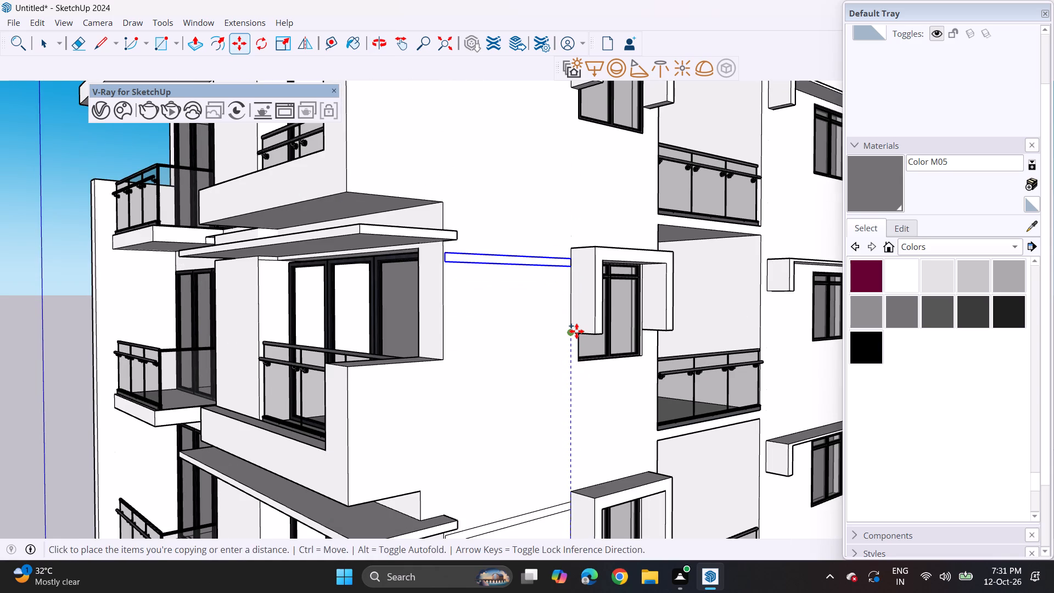
pyautogui.click(576, 331)
pyautogui.click(574, 333)
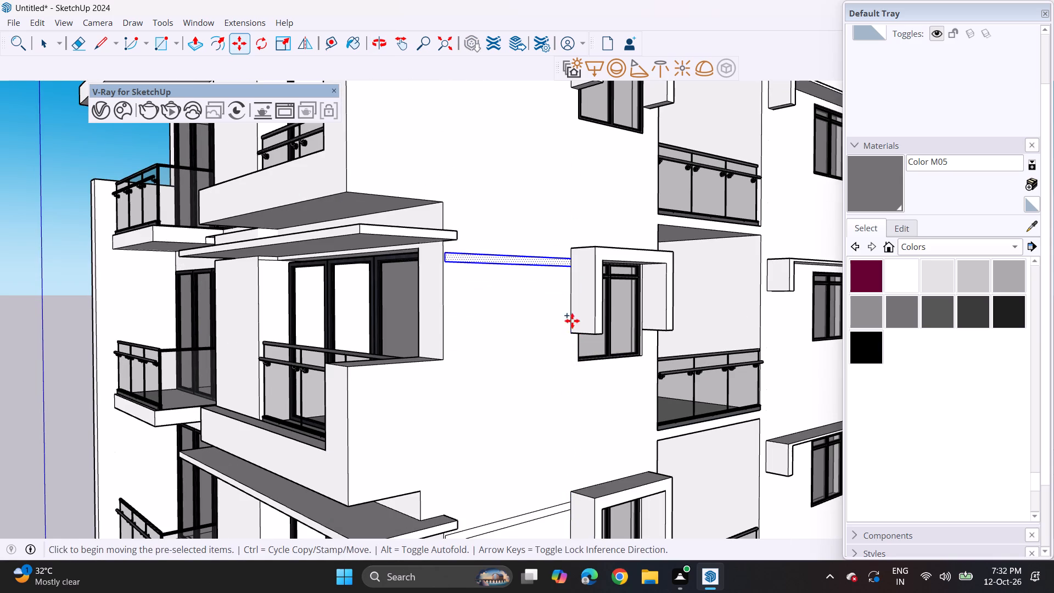
pyautogui.keyDown('shift'); pyautogui.moveTo(571, 273); pyautogui.dragTo(583, 468, button='middle'); pyautogui.keyUp('shift')
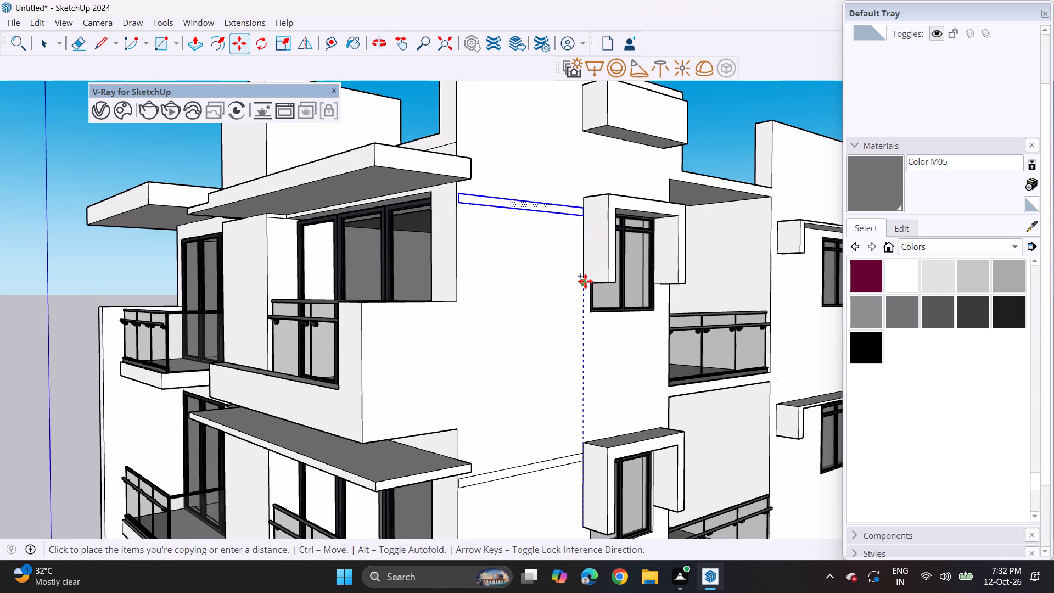
pyautogui.click(585, 281)
pyautogui.scroll(-7, 564, 305)
pyautogui.keyDown('shift'); pyautogui.moveTo(545, 359); pyautogui.dragTo(508, 224, button='middle'); pyautogui.keyUp('shift')
pyautogui.scroll(-3, 478, 299)
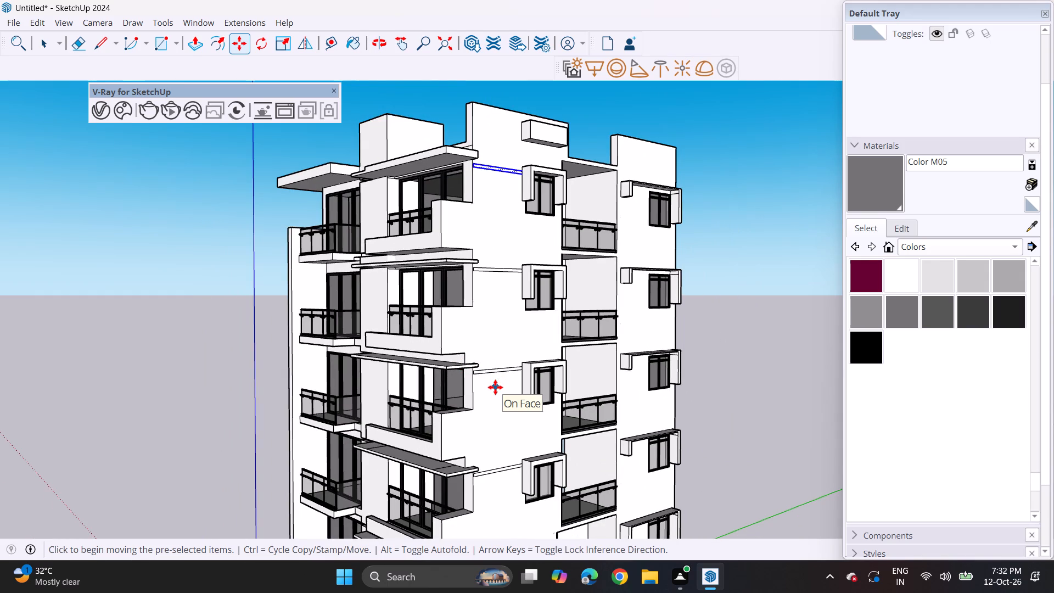
# Draw a thin horizontal rectangle across the inner side wall of the lowest side balcony recess, from its outer edge to the back corner.
pyautogui.scroll(-2, 505, 416)
pyautogui.keyDown('shift'); pyautogui.moveTo(515, 446); pyautogui.dragTo(501, 411, button='middle'); pyautogui.keyUp('shift')
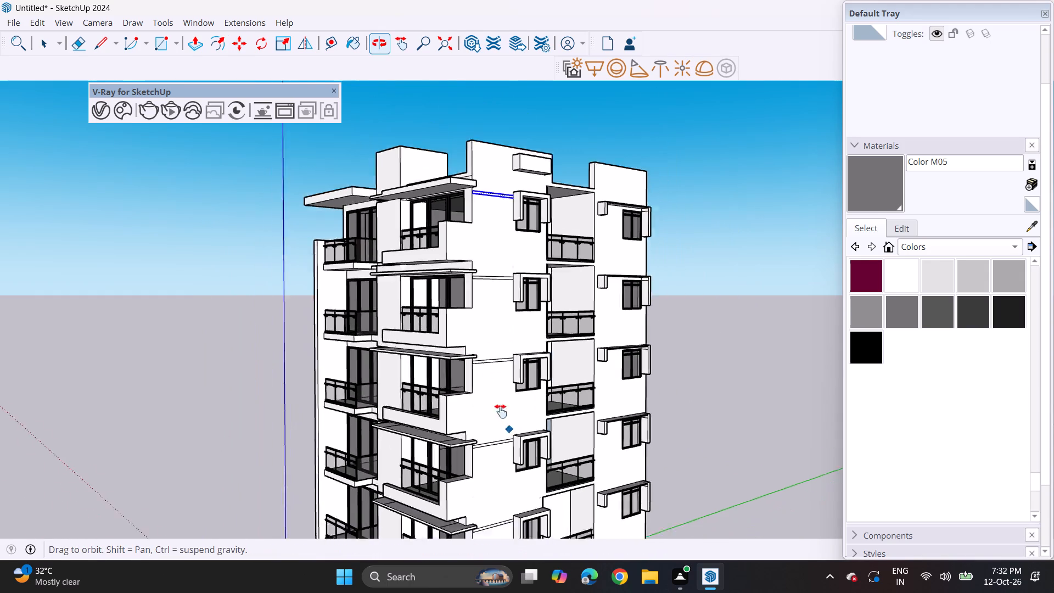
pyautogui.keyDown('shift'); pyautogui.moveTo(501, 411); pyautogui.dragTo(449, 199, button='middle'); pyautogui.keyUp('shift')
pyautogui.scroll(4, 496, 277)
pyautogui.moveTo(553, 385); pyautogui.dragTo(527, 249, button='middle')
pyautogui.keyDown('shift'); pyautogui.scroll(1, 527, 250); pyautogui.keyUp('shift')
pyautogui.scroll(6, 529, 284)
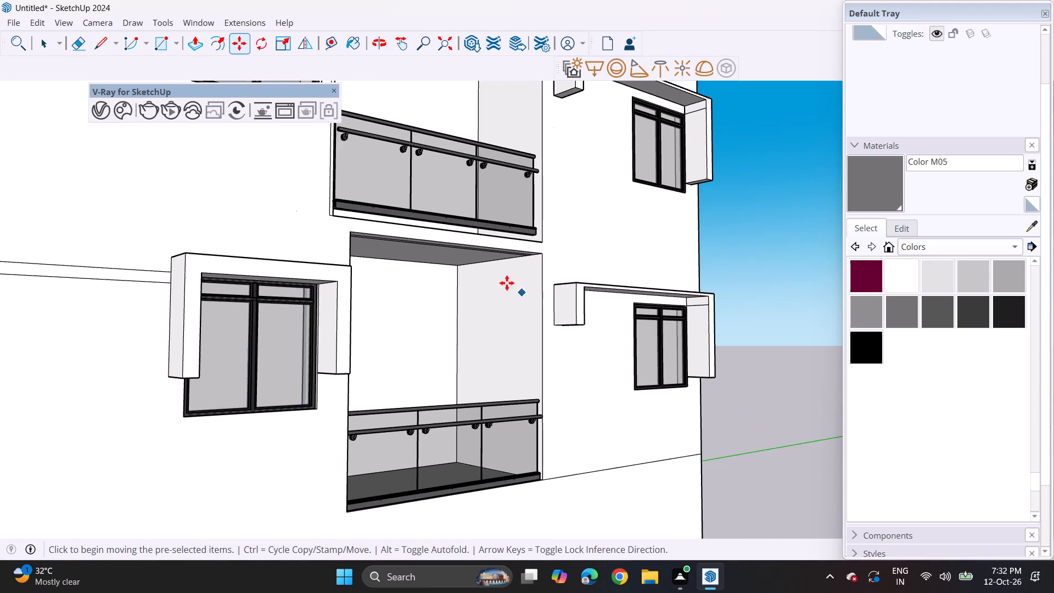
pyautogui.click(158, 37)
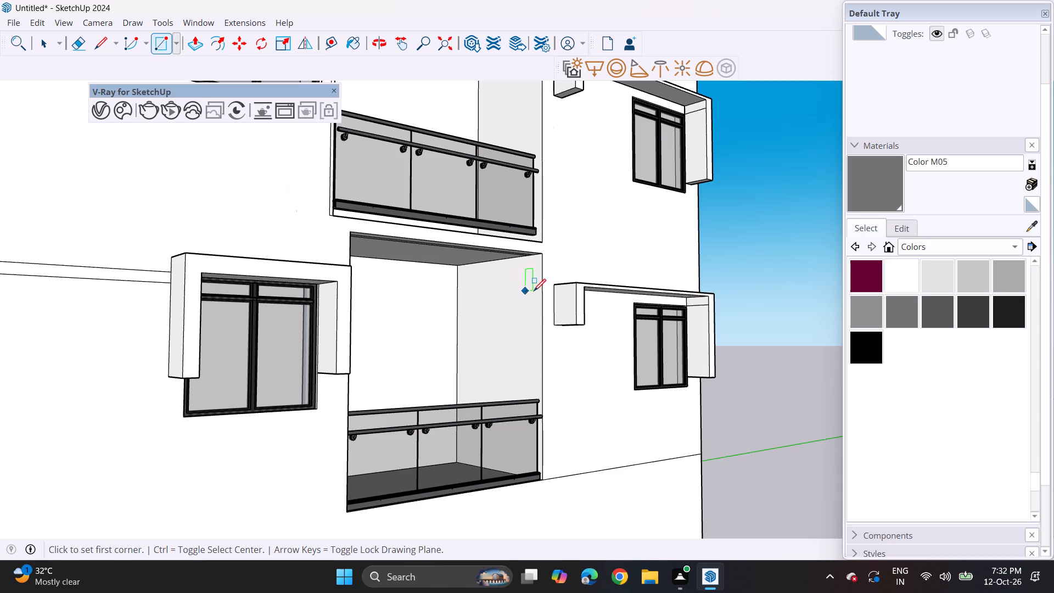
pyautogui.click(541, 287)
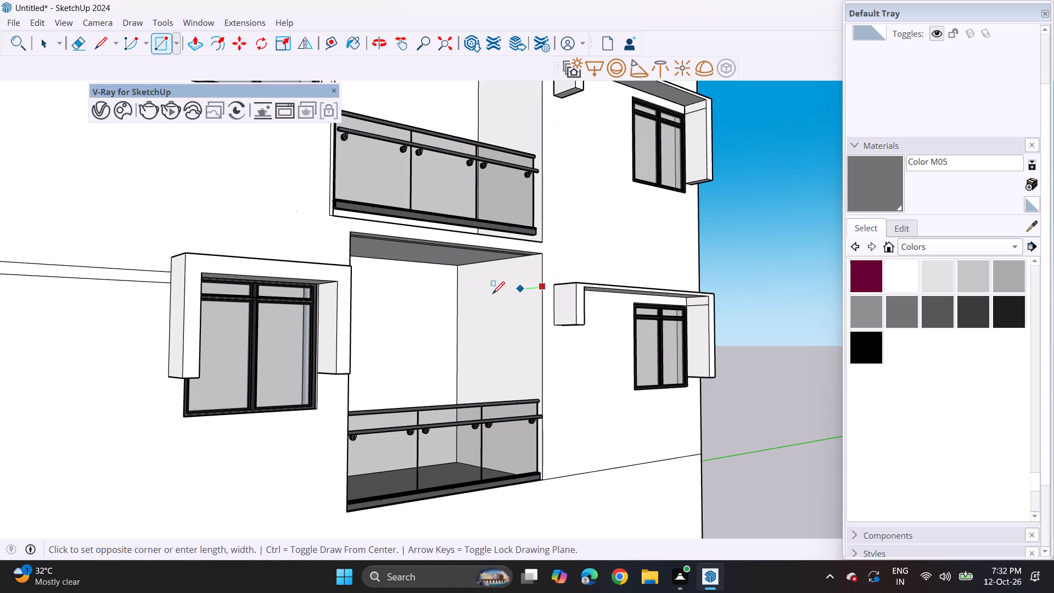
pyautogui.scroll(2, 458, 303)
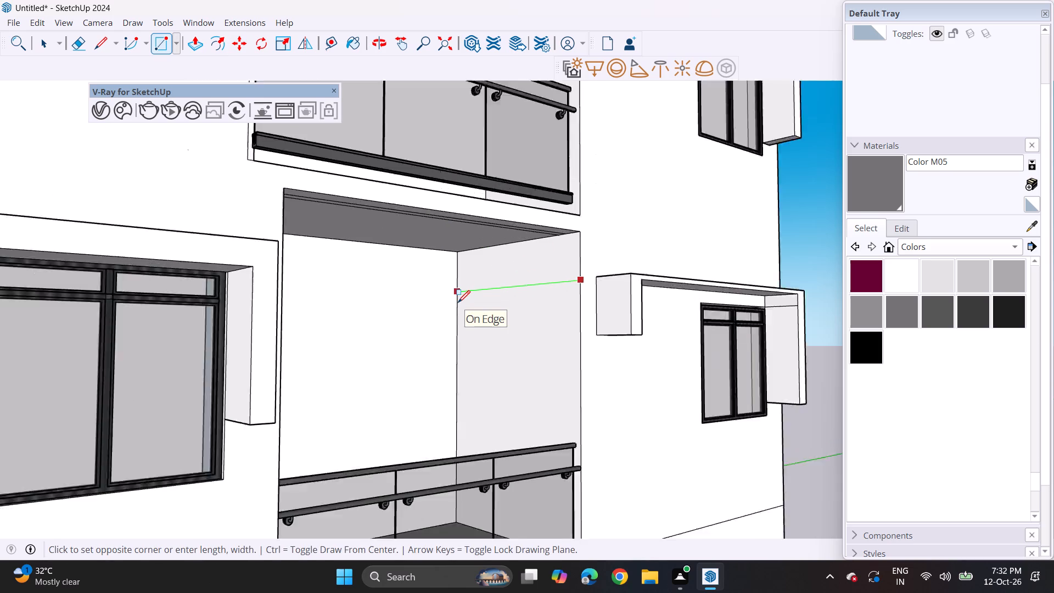
pyautogui.scroll(5, 458, 303)
pyautogui.click(459, 298)
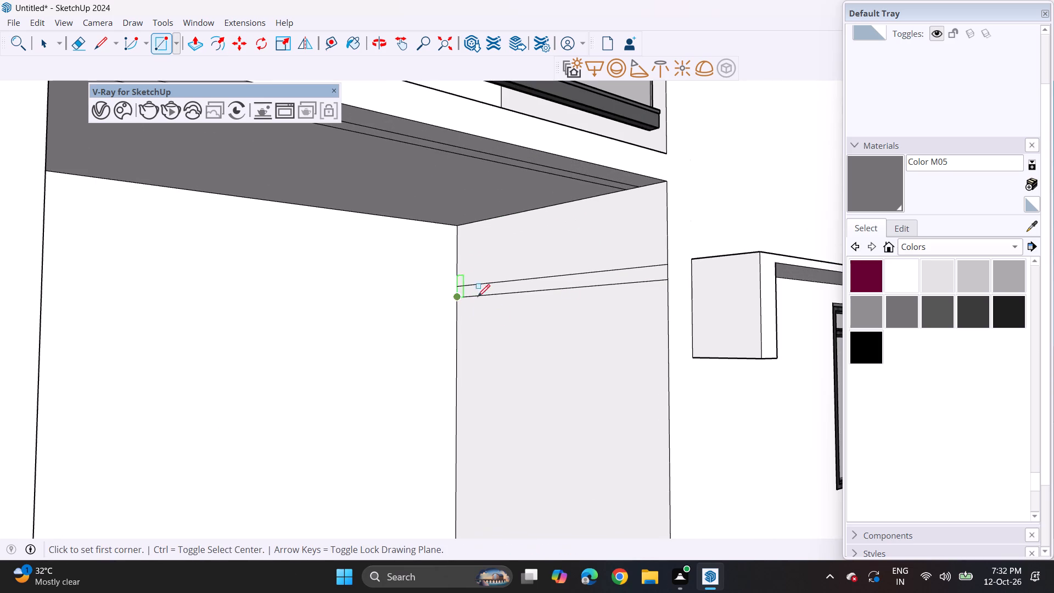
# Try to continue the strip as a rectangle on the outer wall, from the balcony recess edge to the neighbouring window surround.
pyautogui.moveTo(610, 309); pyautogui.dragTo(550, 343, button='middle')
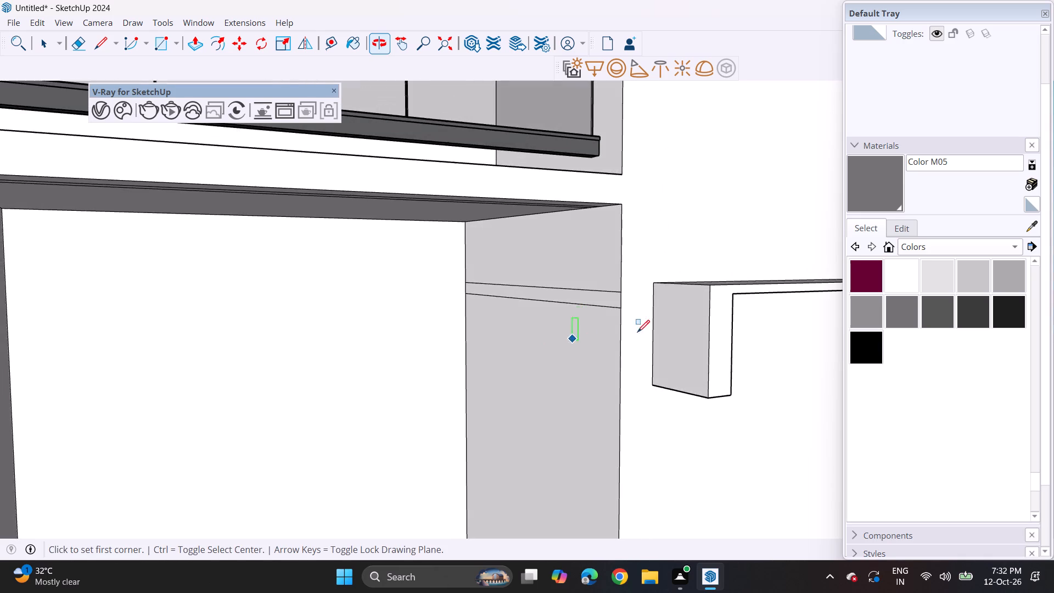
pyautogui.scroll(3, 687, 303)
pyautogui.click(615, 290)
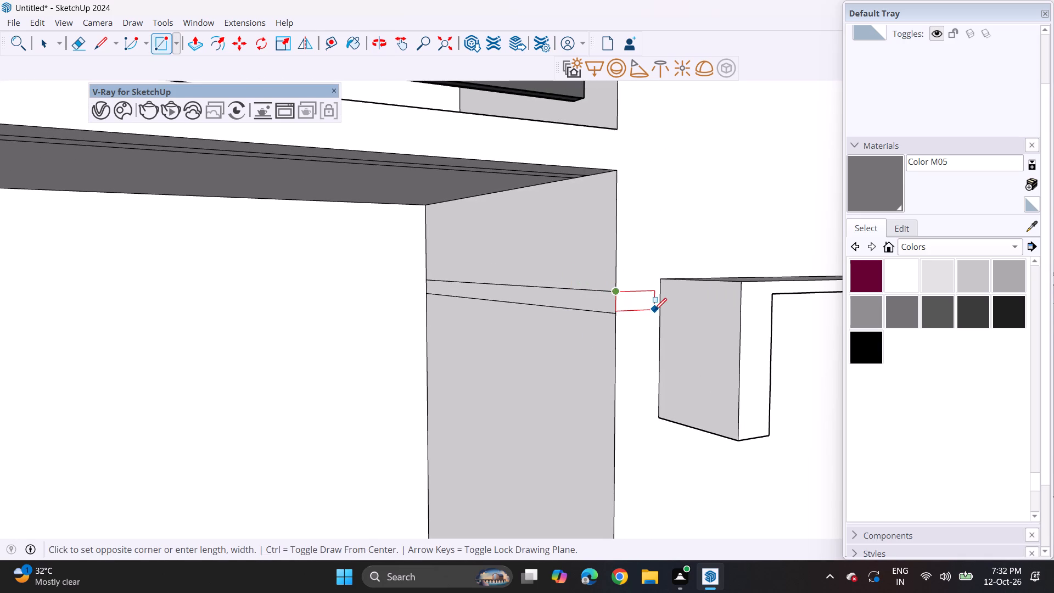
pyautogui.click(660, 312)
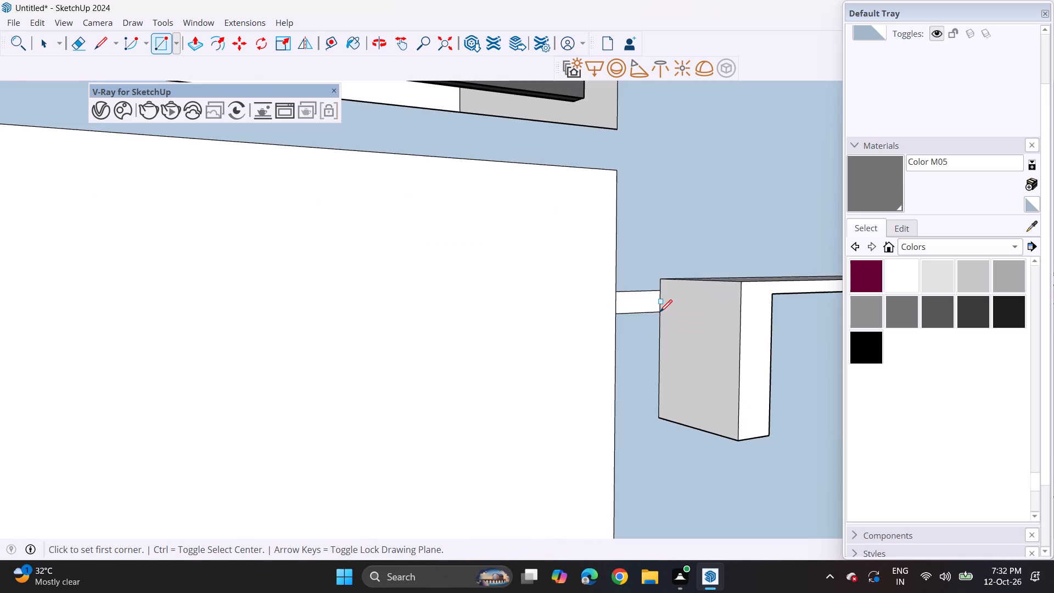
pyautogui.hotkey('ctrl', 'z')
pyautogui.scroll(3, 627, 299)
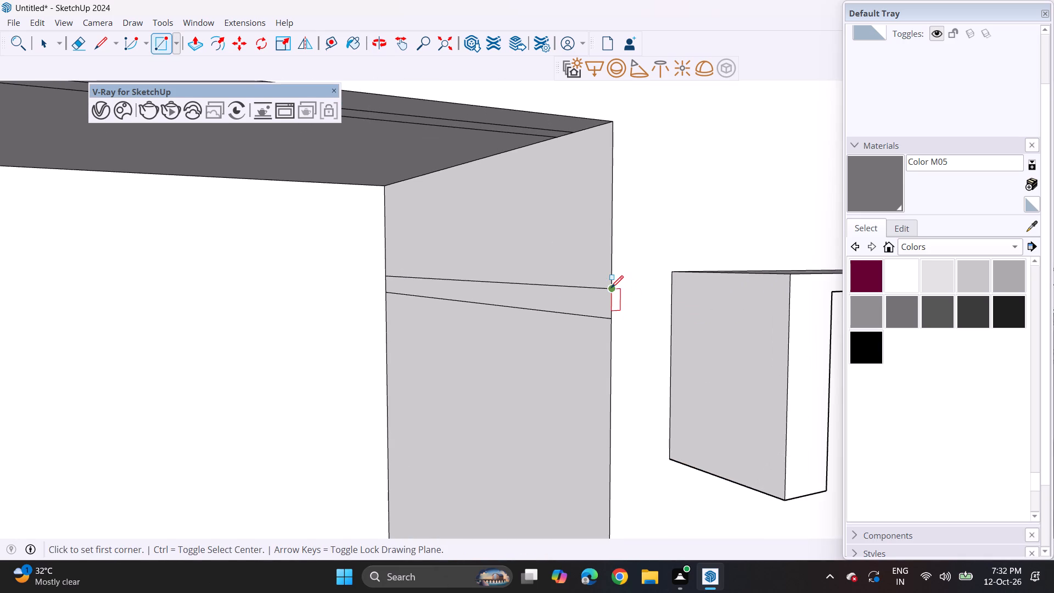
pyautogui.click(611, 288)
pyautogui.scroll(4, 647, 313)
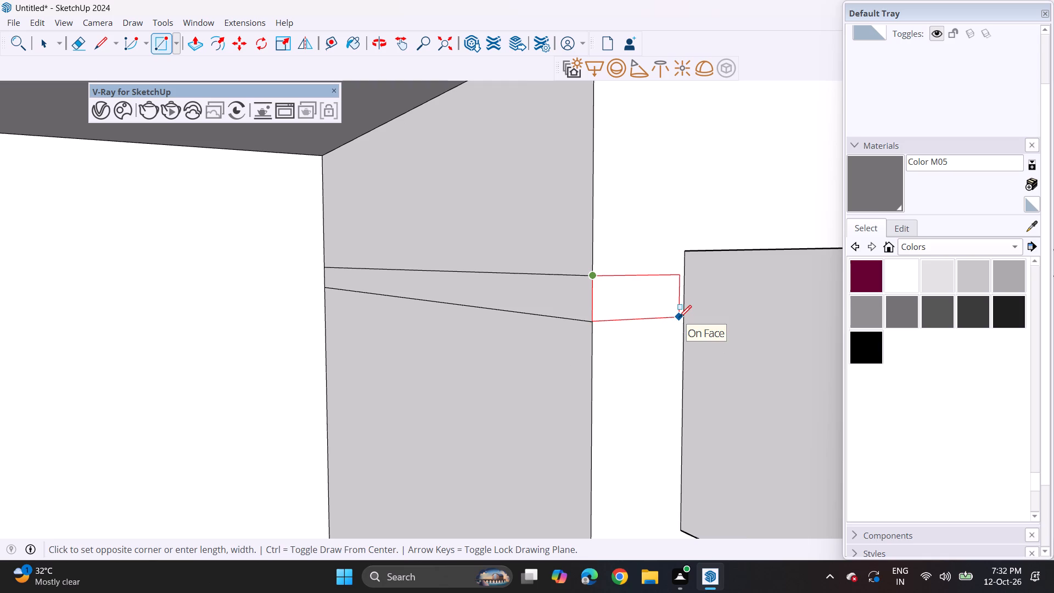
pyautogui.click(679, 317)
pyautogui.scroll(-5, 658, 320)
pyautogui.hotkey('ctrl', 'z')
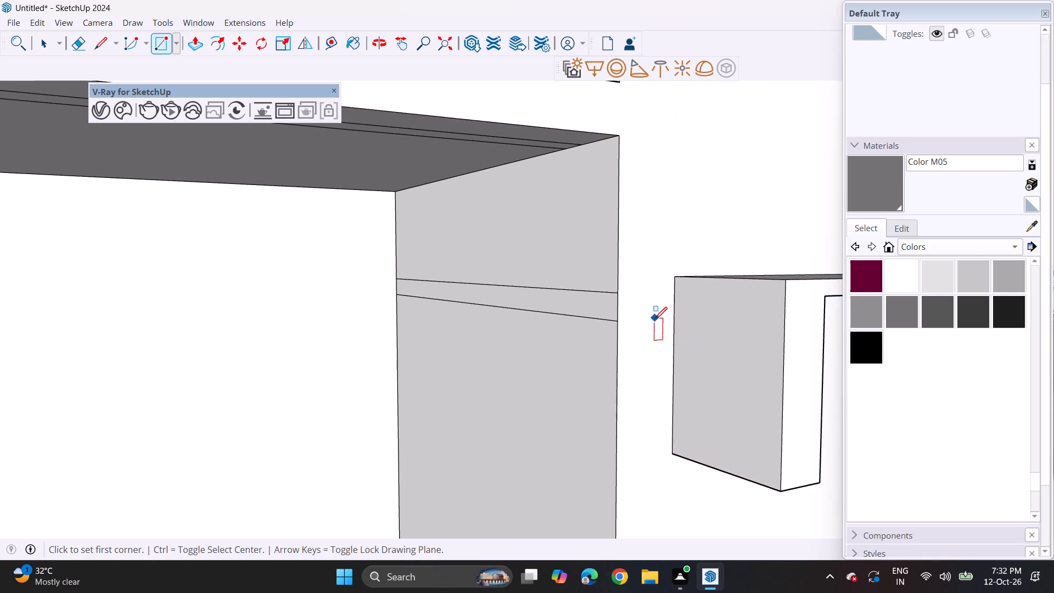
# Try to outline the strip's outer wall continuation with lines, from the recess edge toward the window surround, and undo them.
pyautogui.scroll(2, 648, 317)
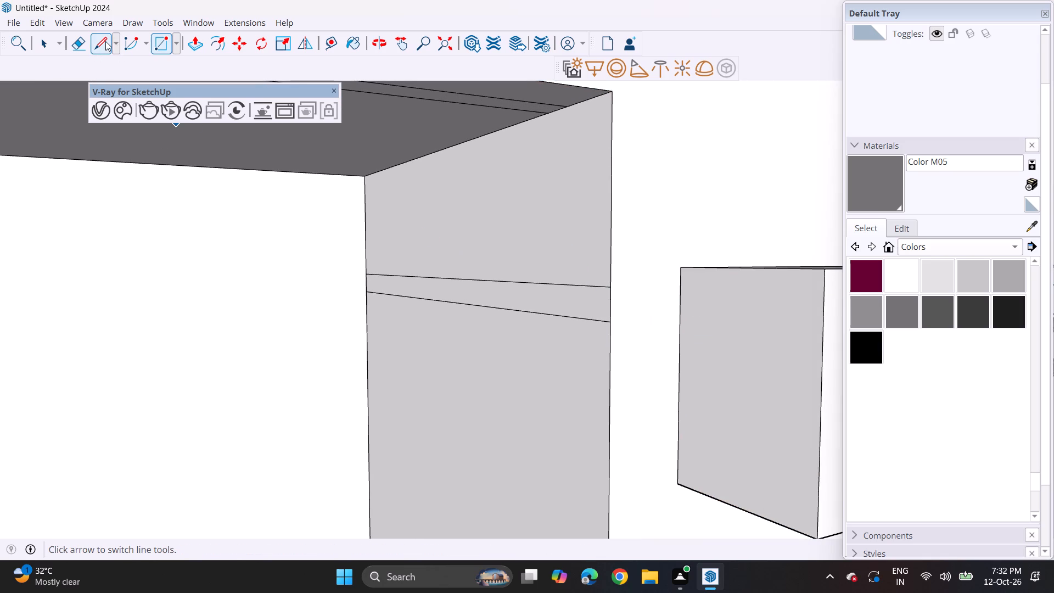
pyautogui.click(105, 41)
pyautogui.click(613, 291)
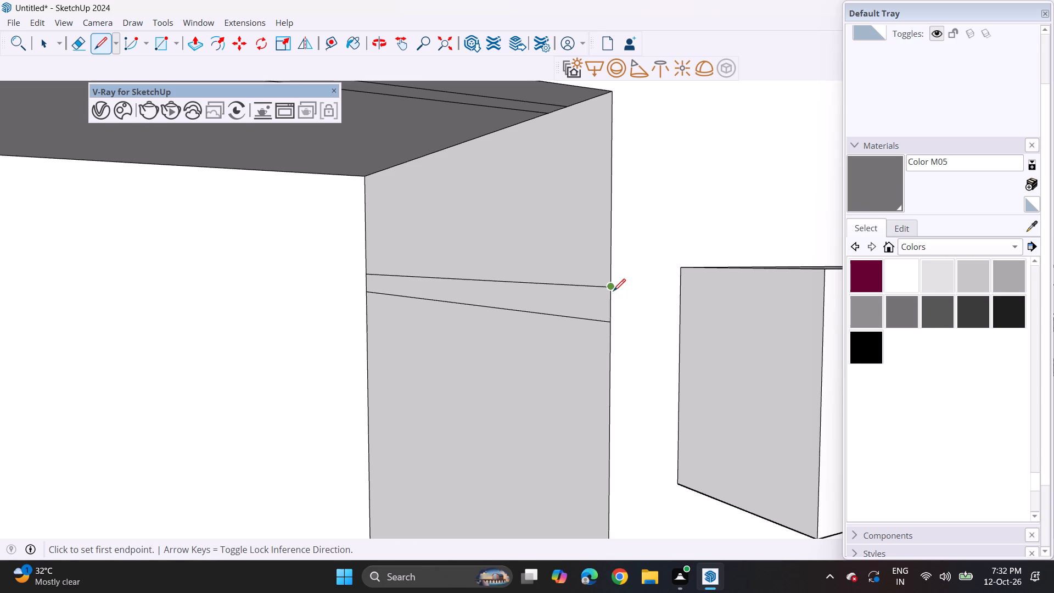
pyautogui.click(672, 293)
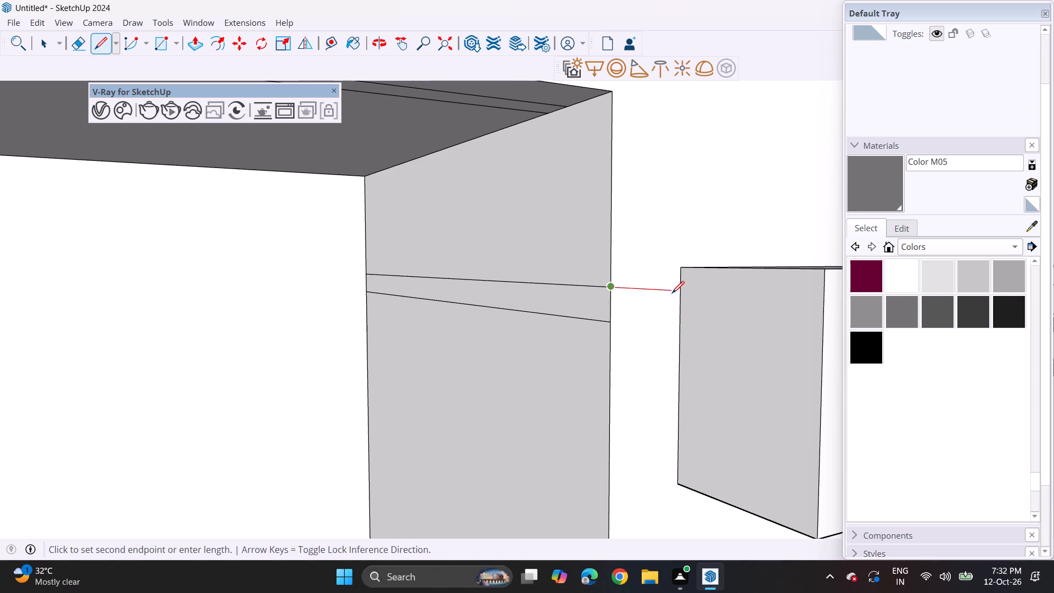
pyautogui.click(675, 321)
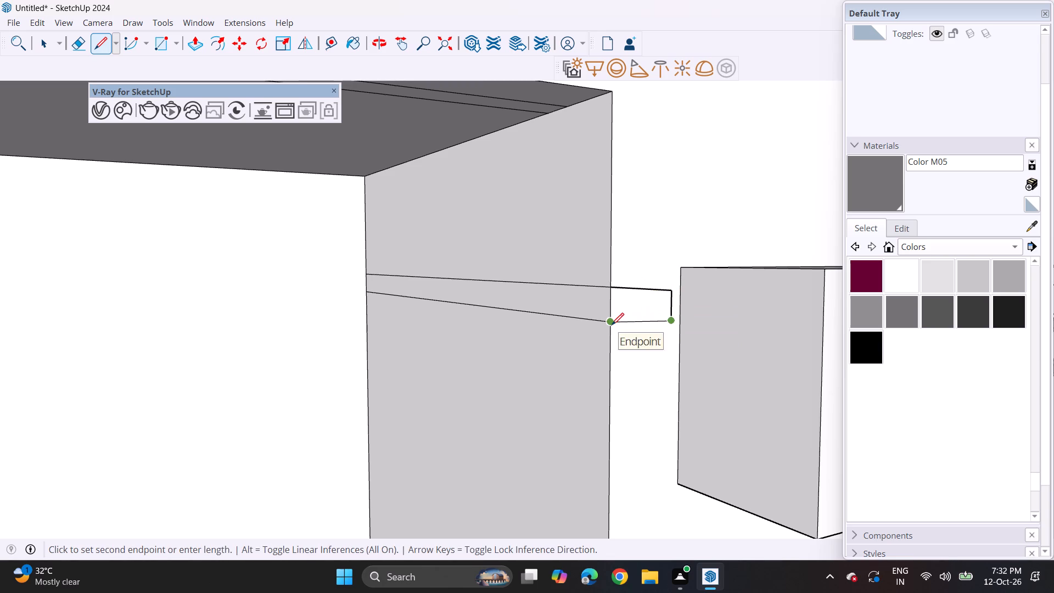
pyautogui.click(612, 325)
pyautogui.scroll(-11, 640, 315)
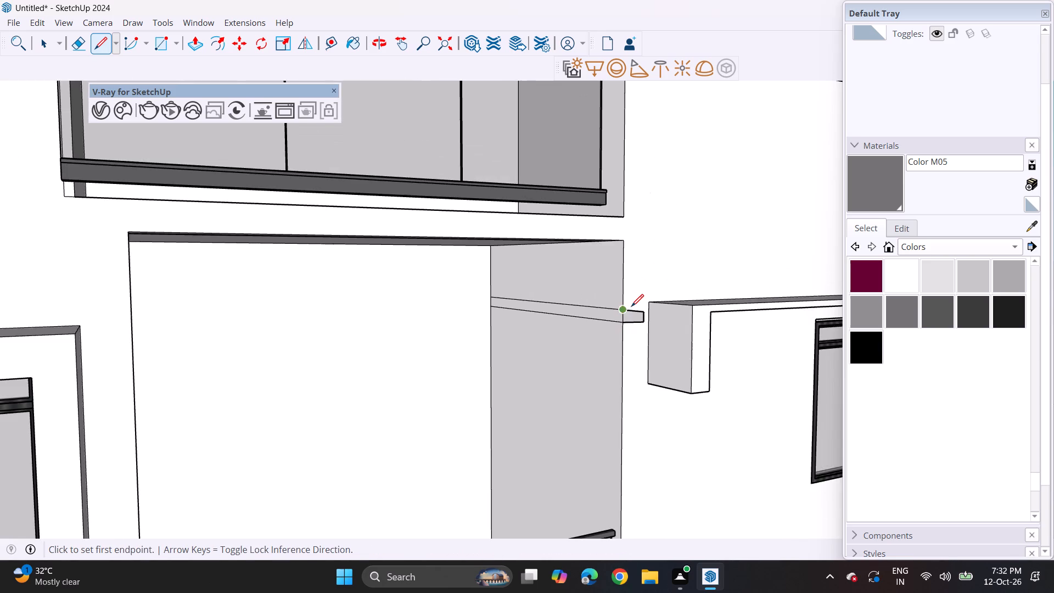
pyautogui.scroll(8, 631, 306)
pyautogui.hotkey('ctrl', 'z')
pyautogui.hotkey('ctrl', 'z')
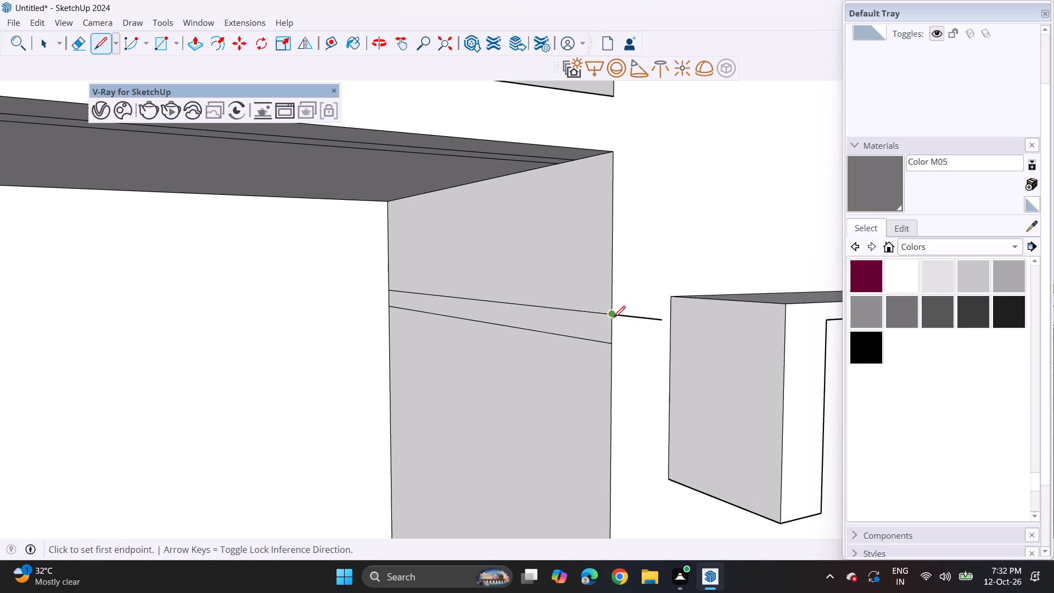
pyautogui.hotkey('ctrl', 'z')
# Outline the strip's continuation on the outer wall with lines, from the recess edge to just short of the window surround and back.
pyautogui.click(614, 315)
pyautogui.moveTo(608, 326); pyautogui.dragTo(469, 317, button='middle')
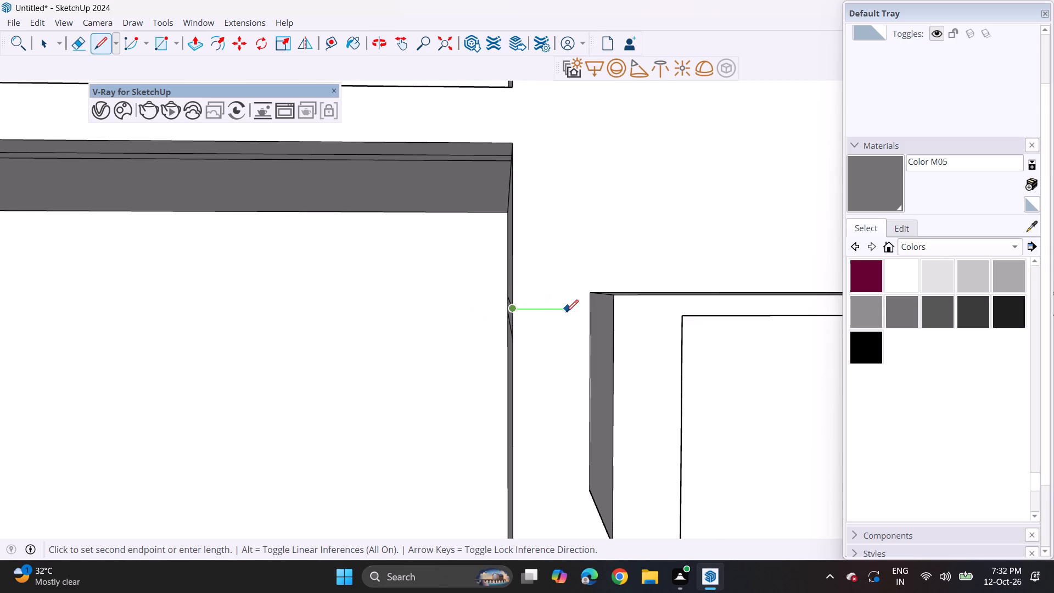
pyautogui.click(573, 310)
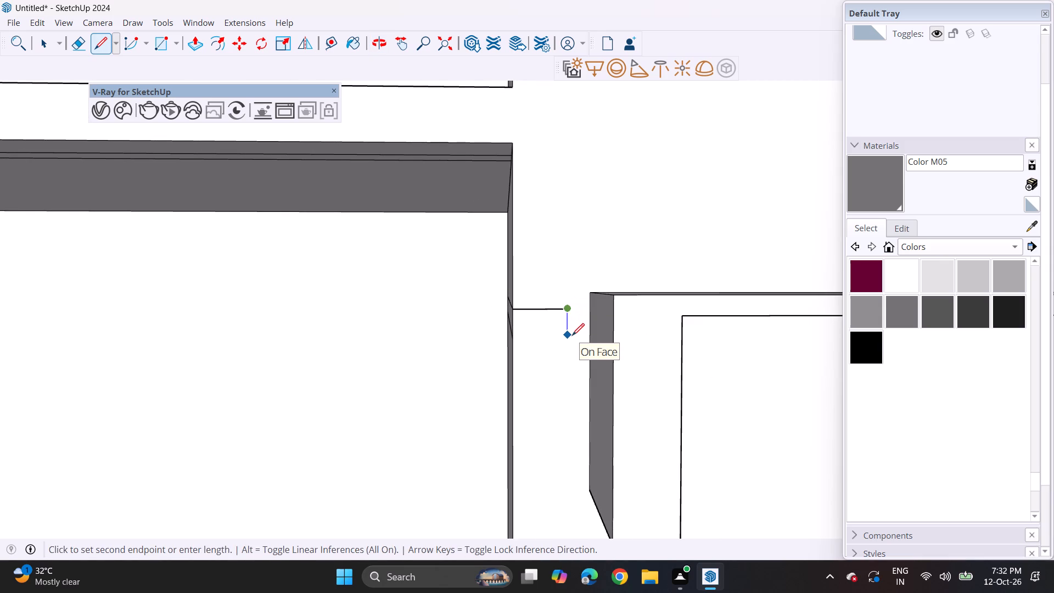
pyautogui.click(572, 340)
pyautogui.click(512, 335)
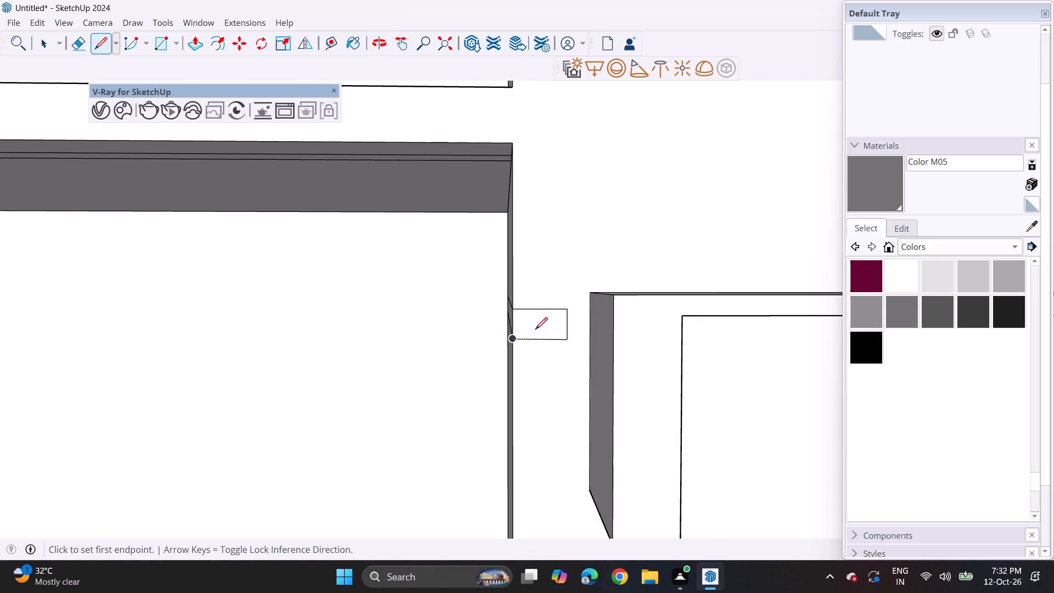
pyautogui.moveTo(543, 332); pyautogui.dragTo(639, 323, button='middle')
pyautogui.click(191, 47)
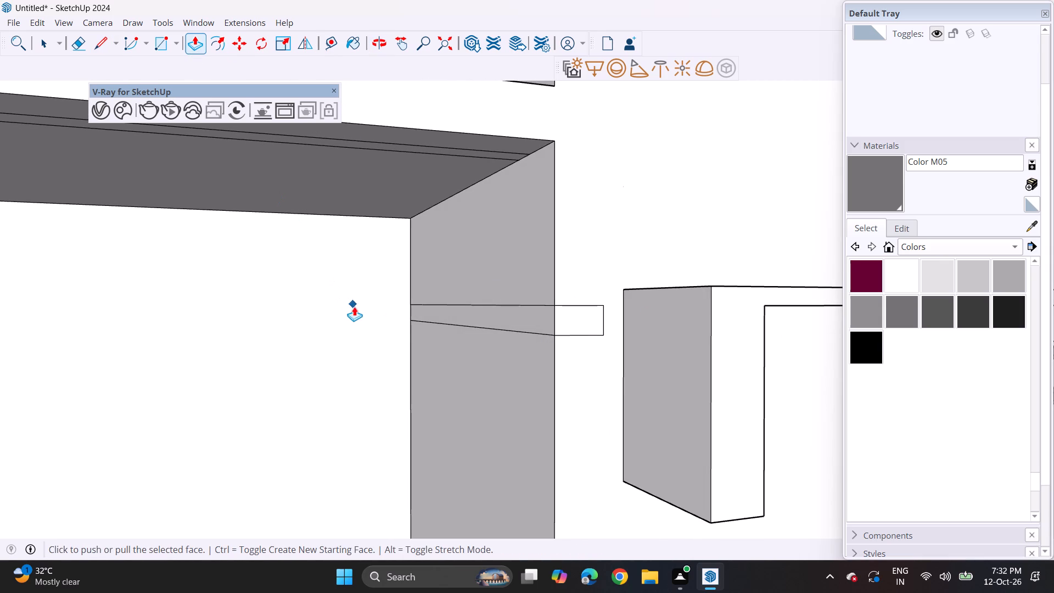
pyautogui.press('Escape')
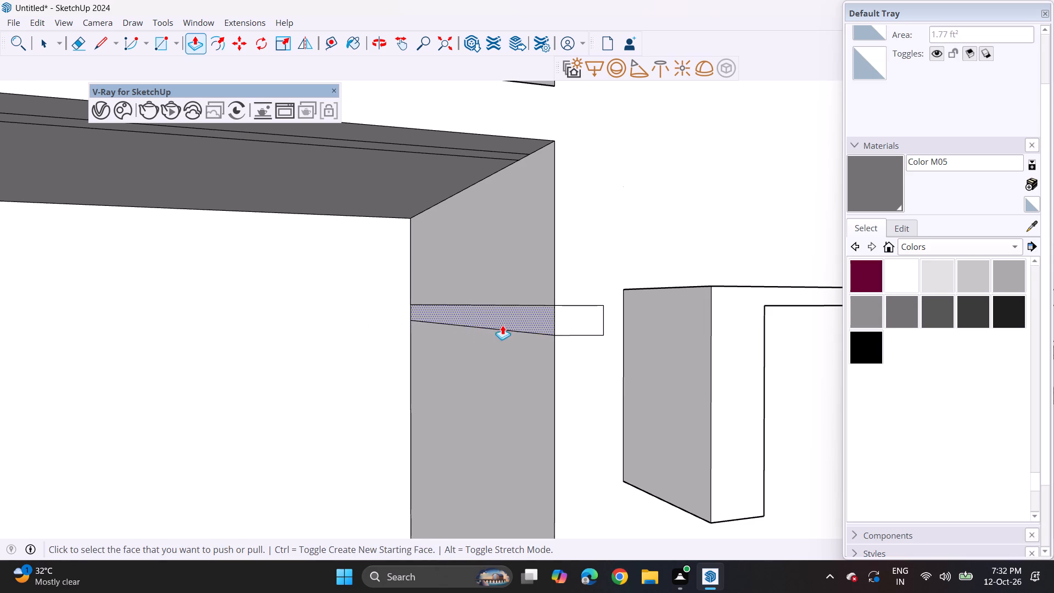
# Copy both strip faces with their edges straight up one floor, using the window surround's bottom corner as the reference.
pyautogui.scroll(-8, 507, 329)
pyautogui.press('space')
pyautogui.doubleClick(539, 336)
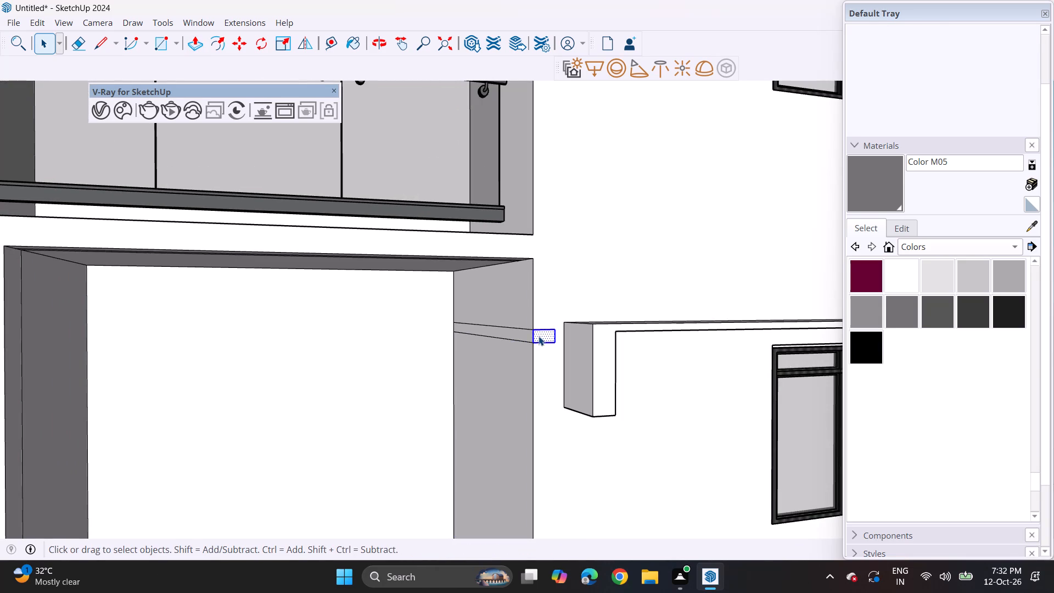
pyautogui.keyDown('ctrl'); pyautogui.click(510, 333); pyautogui.keyUp('ctrl')
pyautogui.keyDown('ctrl'); pyautogui.click(510, 333); pyautogui.keyUp('ctrl')
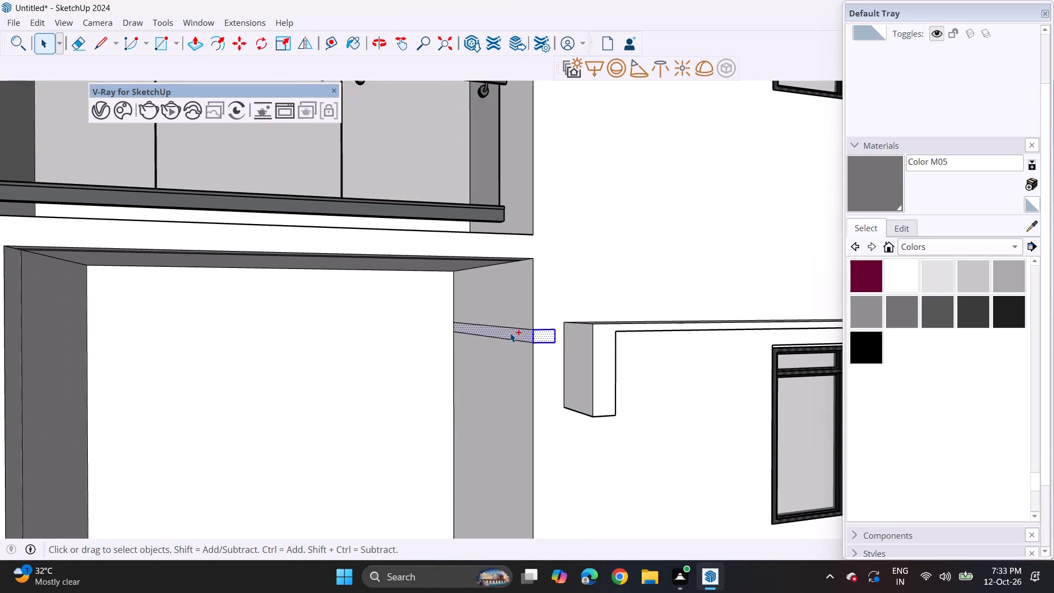
pyautogui.keyDown('ctrl'); pyautogui.doubleClick(513, 337); pyautogui.keyUp('ctrl')
pyautogui.press('m')
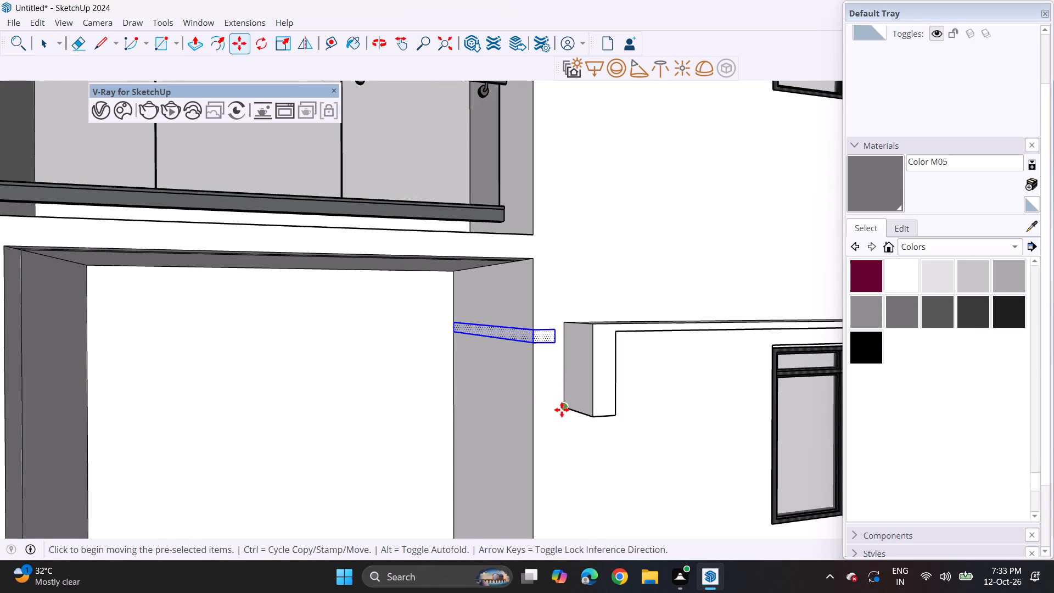
pyautogui.click(562, 410)
pyautogui.middleClick(543, 279)
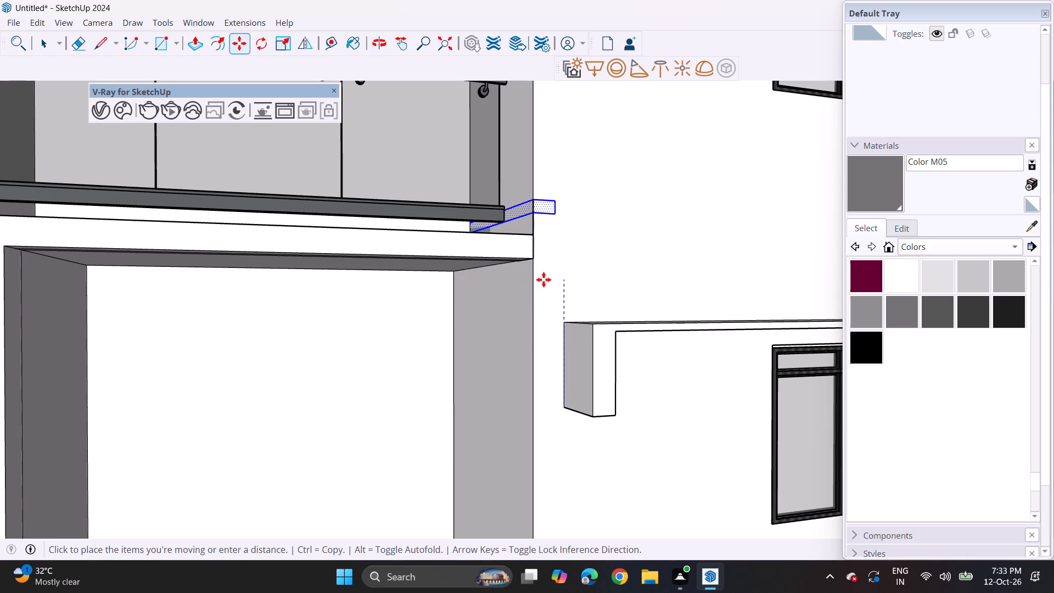
pyautogui.press('Escape')
pyautogui.click(565, 410)
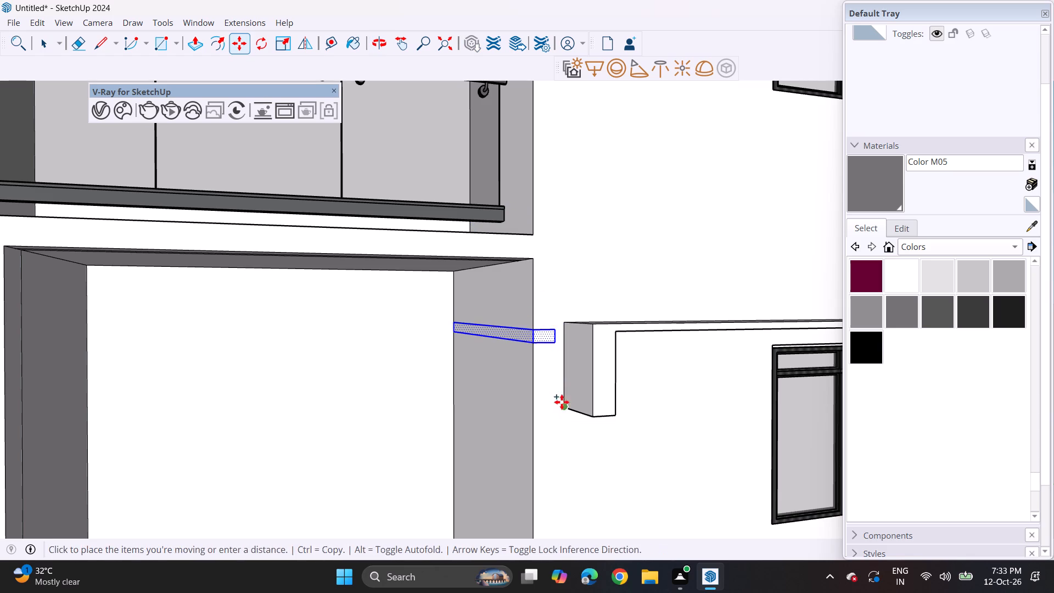
pyautogui.keyDown('shift'); pyautogui.moveTo(562, 314); pyautogui.dragTo(562, 403, button='middle'); pyautogui.keyUp('shift')
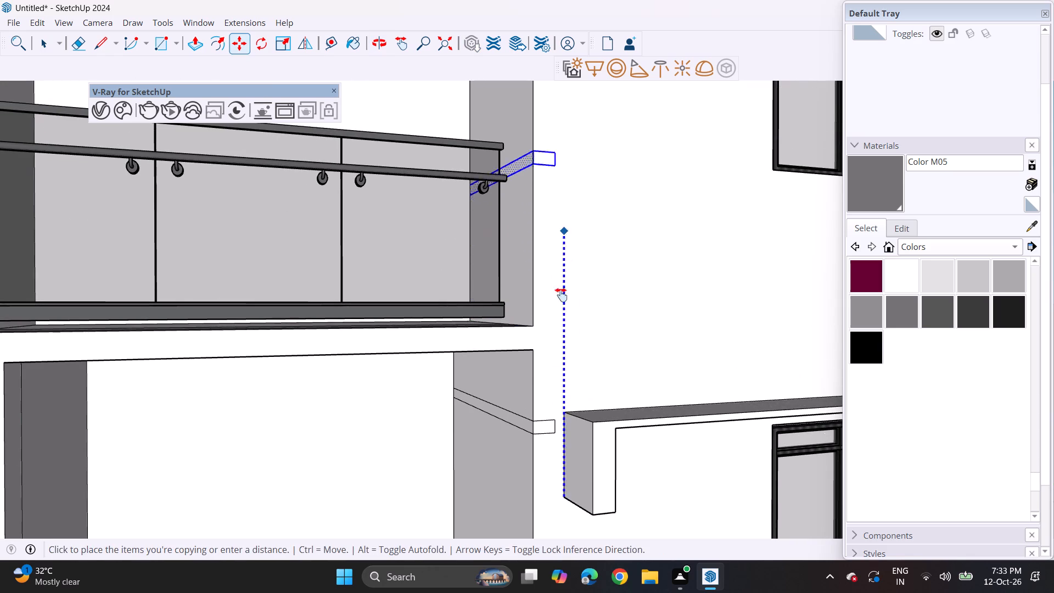
pyautogui.keyDown('shift'); pyautogui.moveTo(561, 244); pyautogui.dragTo(561, 447, button='middle'); pyautogui.keyUp('shift')
pyautogui.scroll(-3, 558, 353)
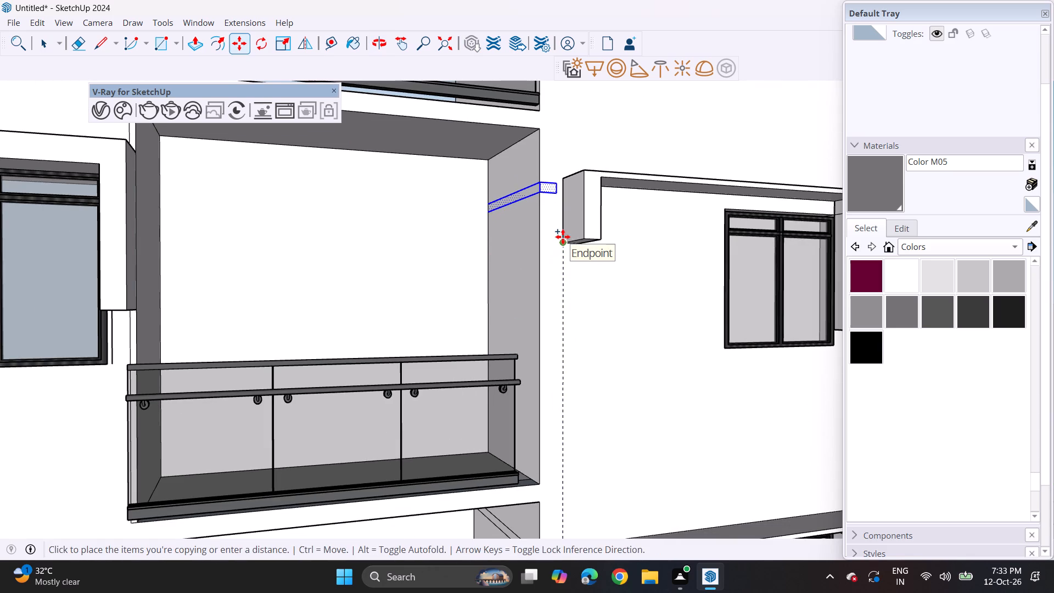
pyautogui.click(563, 237)
# Copy the corner strip upward floor by floor to the next two balcony levels, aligned by the window surrounds' bottom corners.
pyautogui.click(563, 243)
pyautogui.keyDown('shift'); pyautogui.moveTo(550, 159); pyautogui.dragTo(551, 474, button='middle'); pyautogui.keyUp('shift')
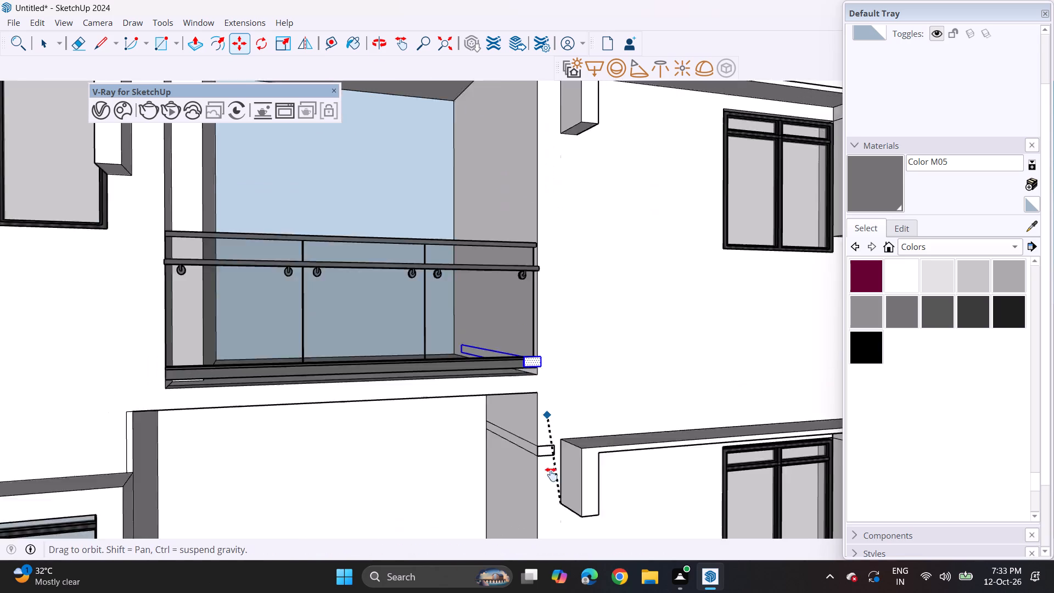
pyautogui.keyDown('shift'); pyautogui.moveTo(551, 474); pyautogui.dragTo(551, 475, button='middle'); pyautogui.keyUp('shift')
pyautogui.click(564, 182)
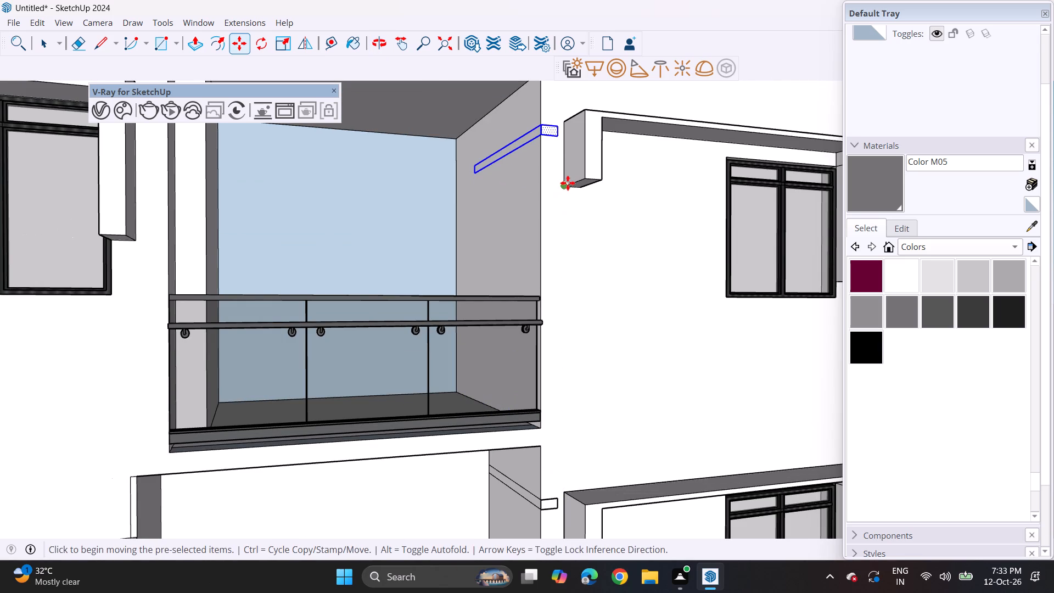
pyautogui.click(567, 184)
pyautogui.keyDown('shift'); pyautogui.moveTo(563, 138); pyautogui.dragTo(545, 434, button='middle'); pyautogui.keyUp('shift')
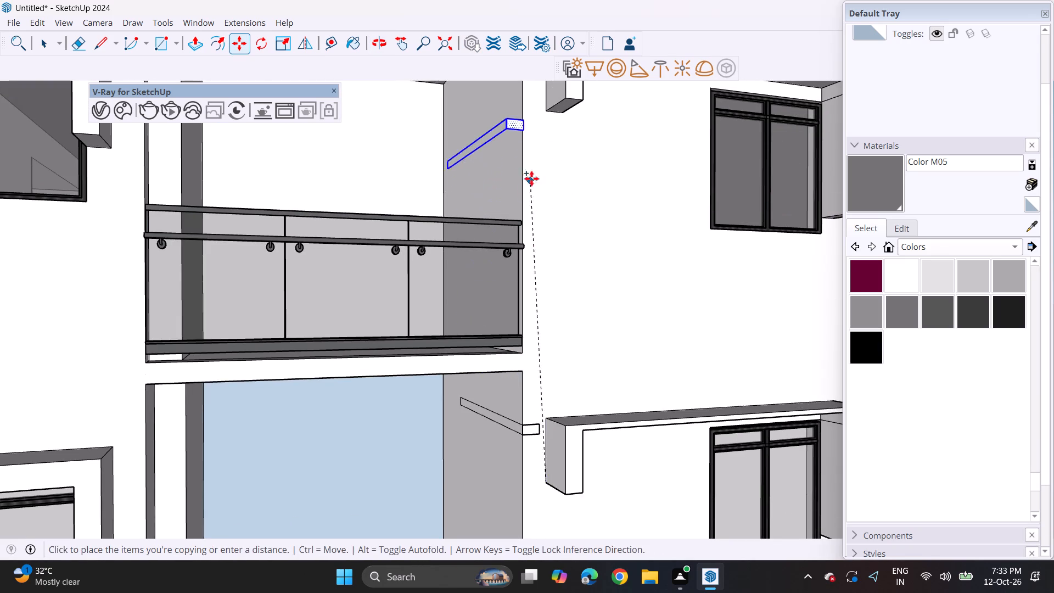
pyautogui.keyDown('shift'); pyautogui.moveTo(542, 146); pyautogui.dragTo(534, 405, button='middle'); pyautogui.keyUp('shift')
pyautogui.click(536, 368)
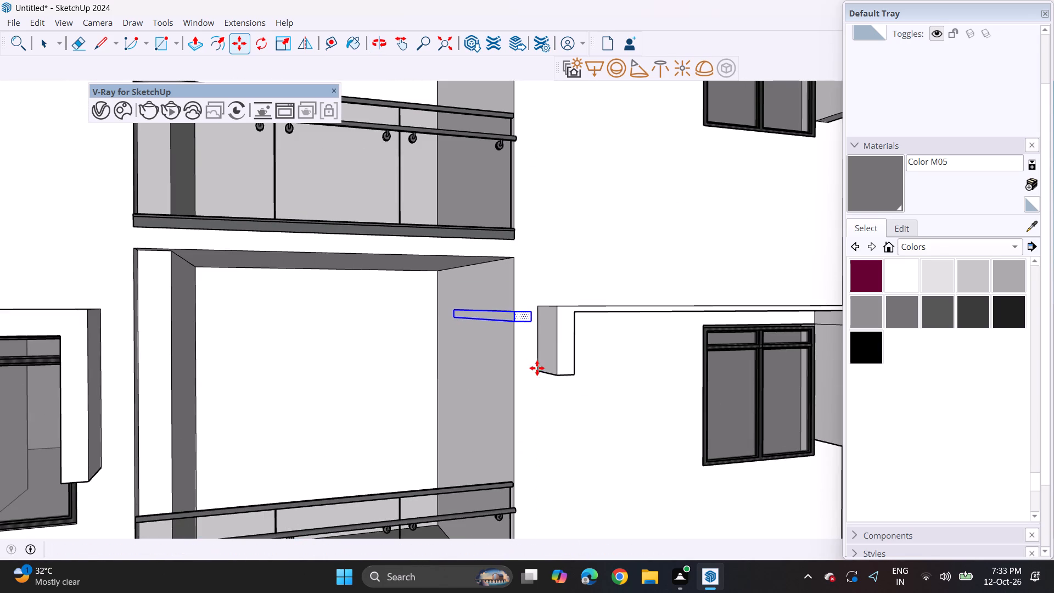
# Copy the corner strip upward to the last two balcony levels, using the window surrounds' bottom corners as reference, and clear the selection.
pyautogui.click(537, 368)
pyautogui.keyDown('shift'); pyautogui.moveTo(540, 254); pyautogui.dragTo(534, 536, button='middle'); pyautogui.keyUp('shift')
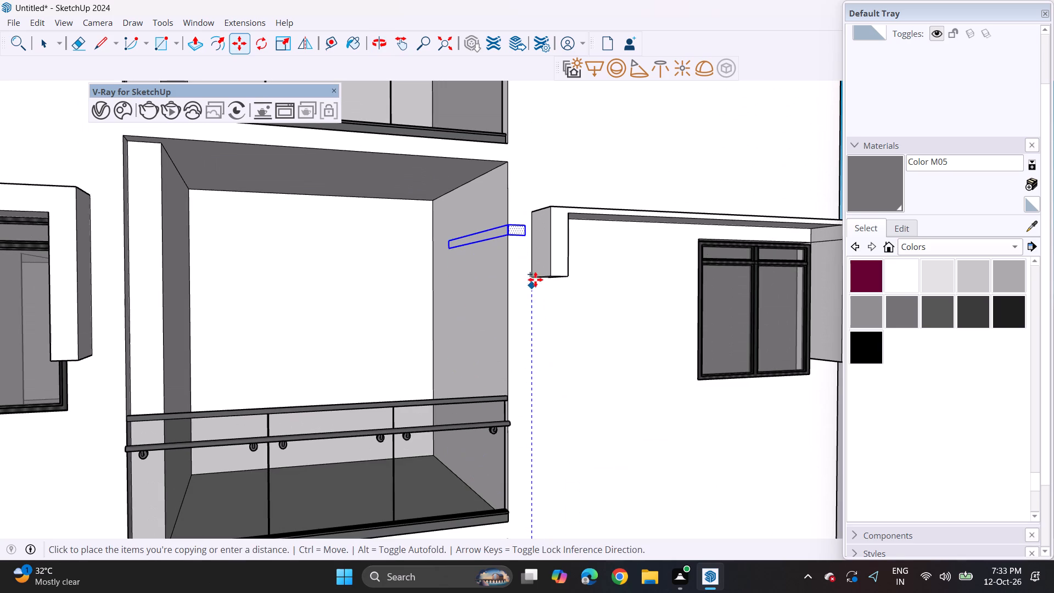
pyautogui.click(535, 272)
pyautogui.click(533, 272)
pyautogui.keyDown('shift'); pyautogui.moveTo(535, 260); pyautogui.dragTo(535, 320, button='middle'); pyautogui.keyUp('shift')
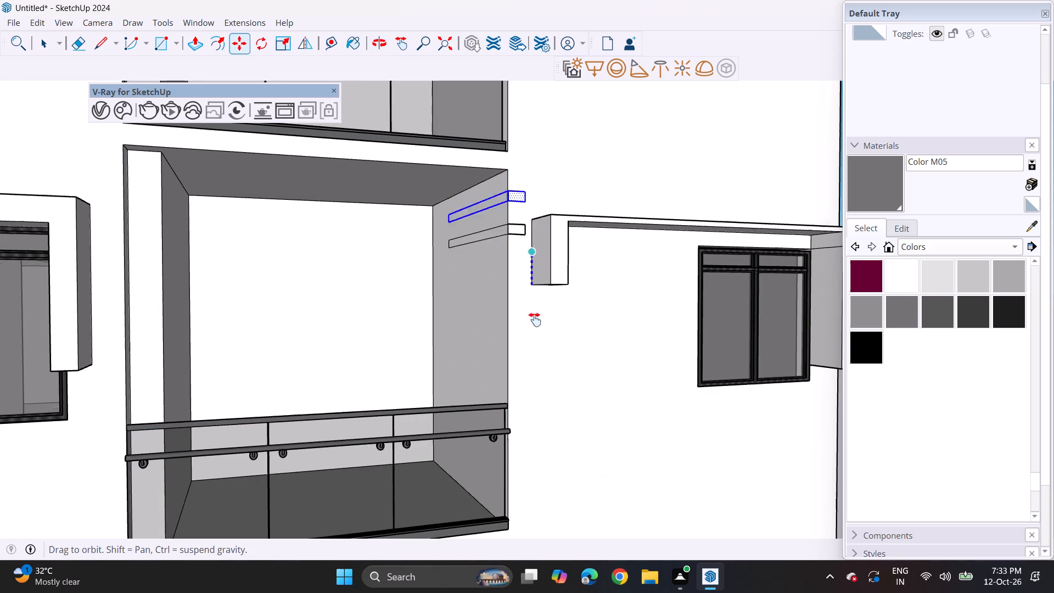
pyautogui.keyDown('shift'); pyautogui.moveTo(535, 320); pyautogui.dragTo(534, 515, button='middle'); pyautogui.keyUp('shift')
pyautogui.click(531, 155)
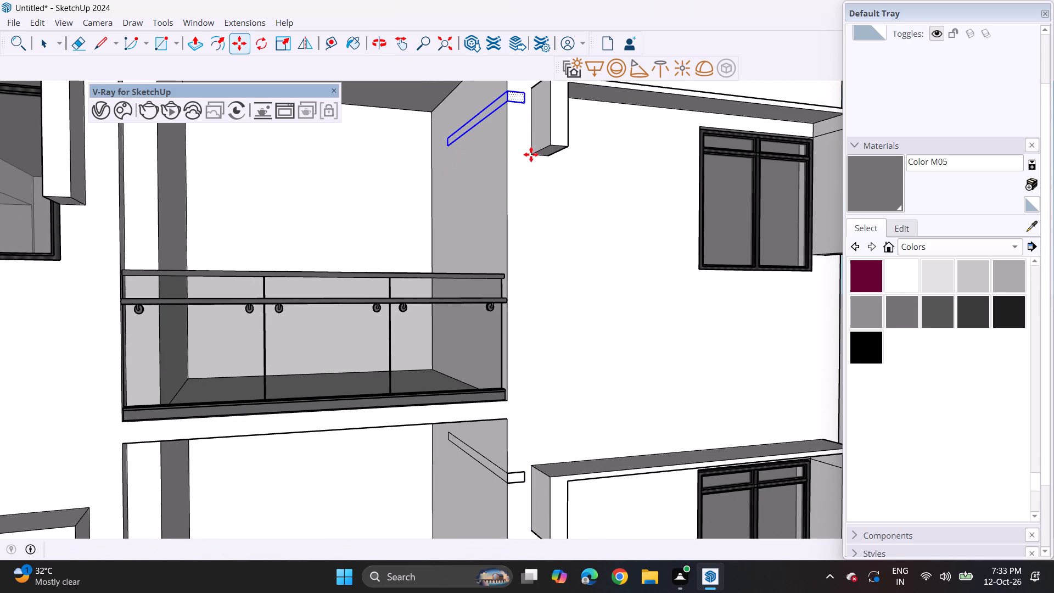
pyautogui.click(530, 161)
pyautogui.keyDown('shift'); pyautogui.moveTo(532, 195); pyautogui.dragTo(557, 572, button='middle'); pyautogui.keyUp('shift')
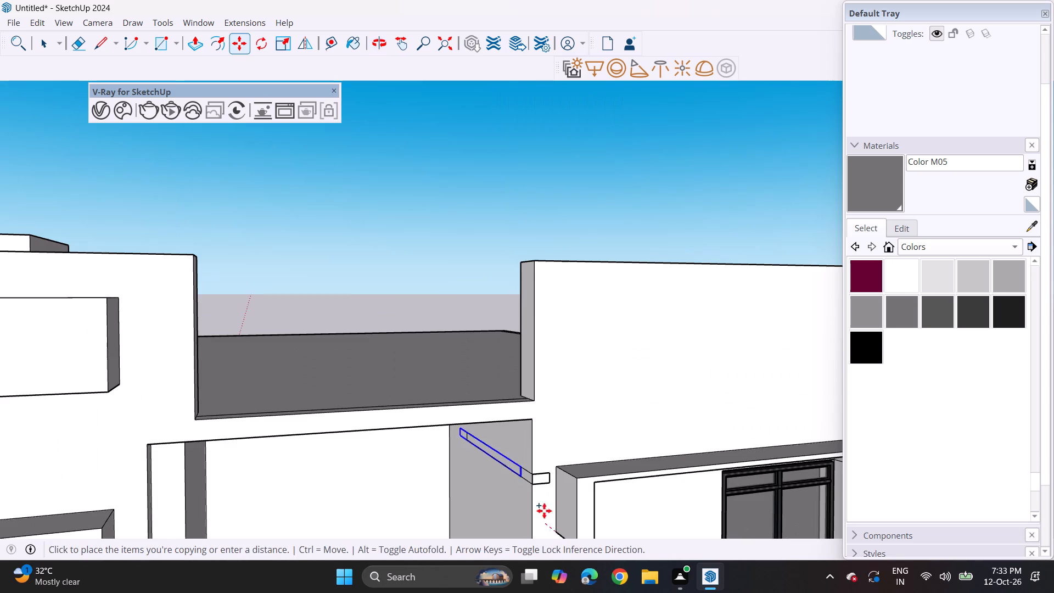
pyautogui.scroll(-4, 497, 265)
pyautogui.press('space')
pyautogui.click(492, 268)
pyautogui.scroll(-1, 490, 289)
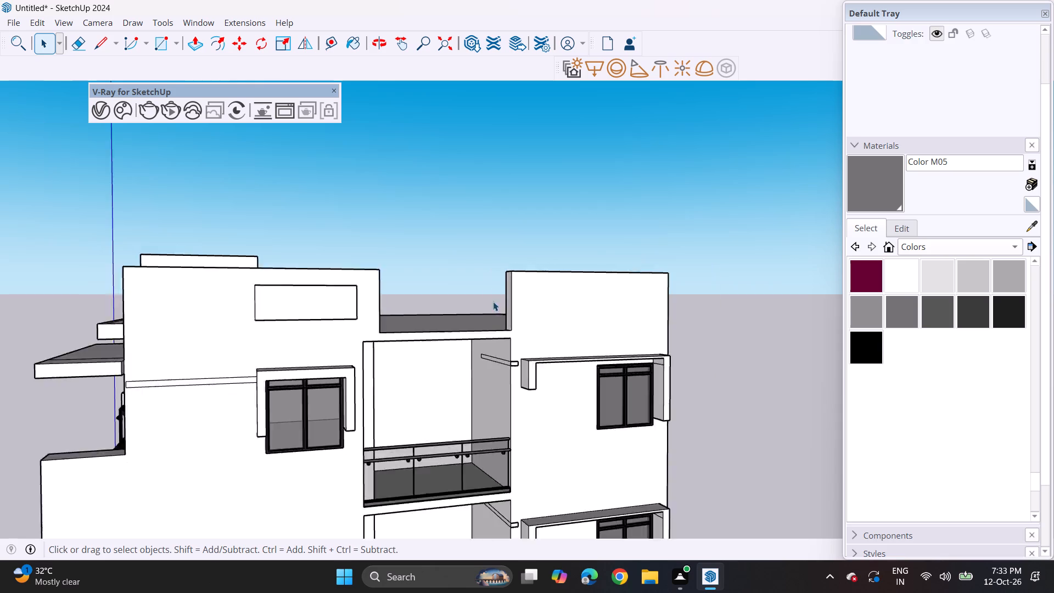
# Push/Pull the thin wall strip between the front balcony and the side window outward slightly on the lowest balcony floor.
pyautogui.scroll(-9, 493, 301)
pyautogui.moveTo(490, 488); pyautogui.dragTo(491, 291, button='middle')
pyautogui.moveTo(475, 486); pyautogui.dragTo(477, 316, button='middle')
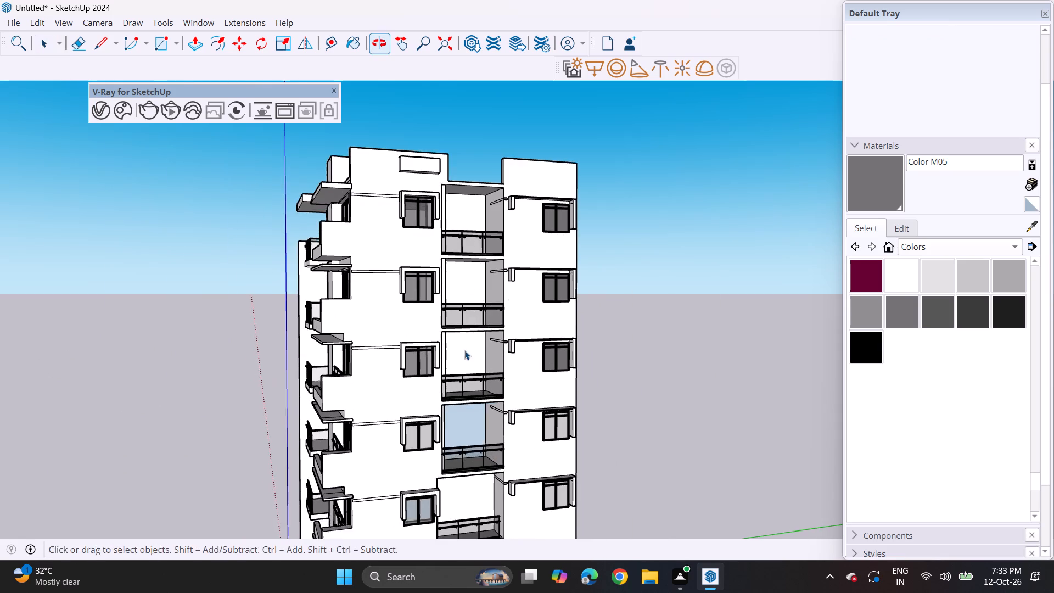
pyautogui.moveTo(443, 390); pyautogui.dragTo(587, 375, button='middle')
pyautogui.scroll(3, 552, 488)
pyautogui.keyDown('shift'); pyautogui.moveTo(535, 462); pyautogui.dragTo(558, 365, button='middle'); pyautogui.keyUp('shift')
pyautogui.scroll(-3, 544, 373)
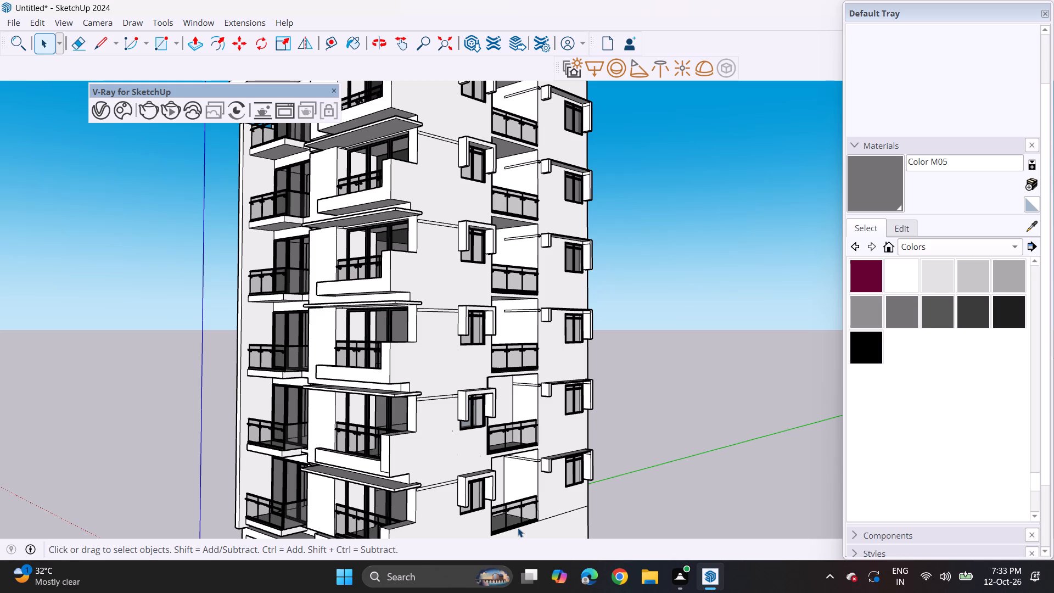
pyautogui.scroll(6, 502, 514)
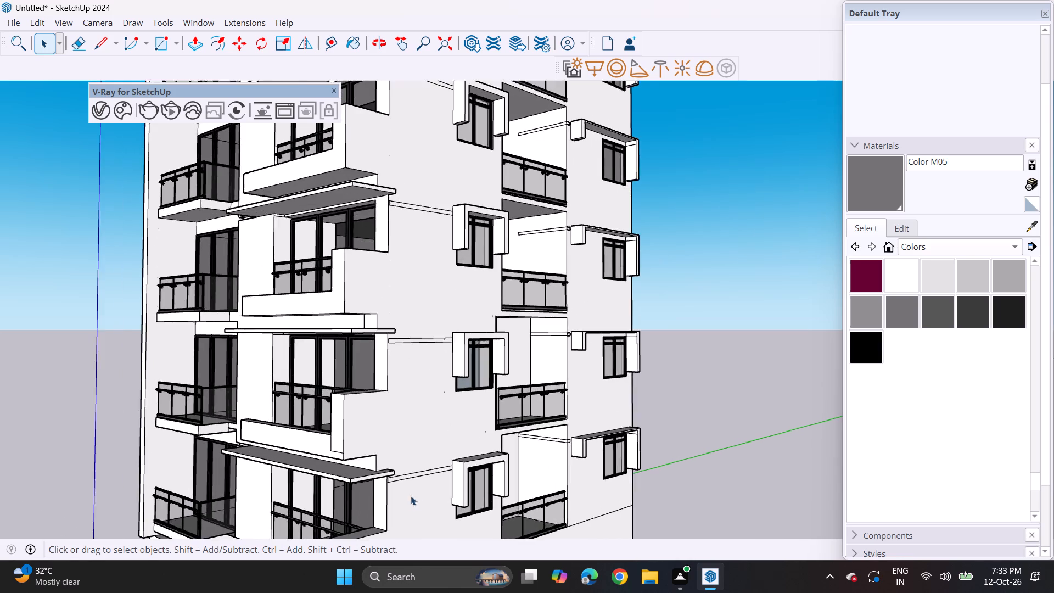
pyautogui.scroll(13, 411, 496)
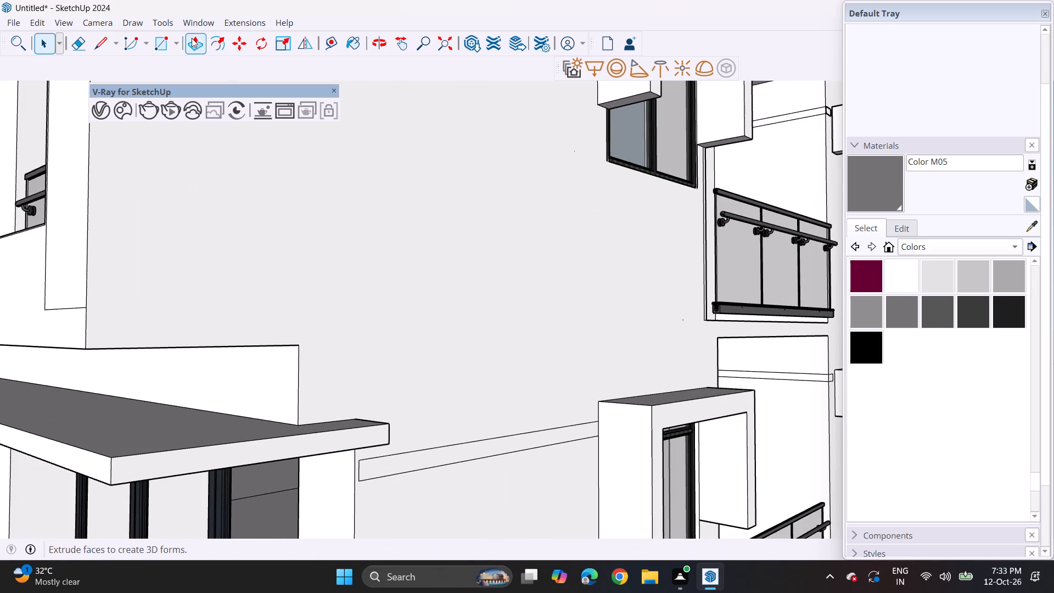
pyautogui.click(192, 38)
pyautogui.click(380, 470)
pyautogui.click(374, 465)
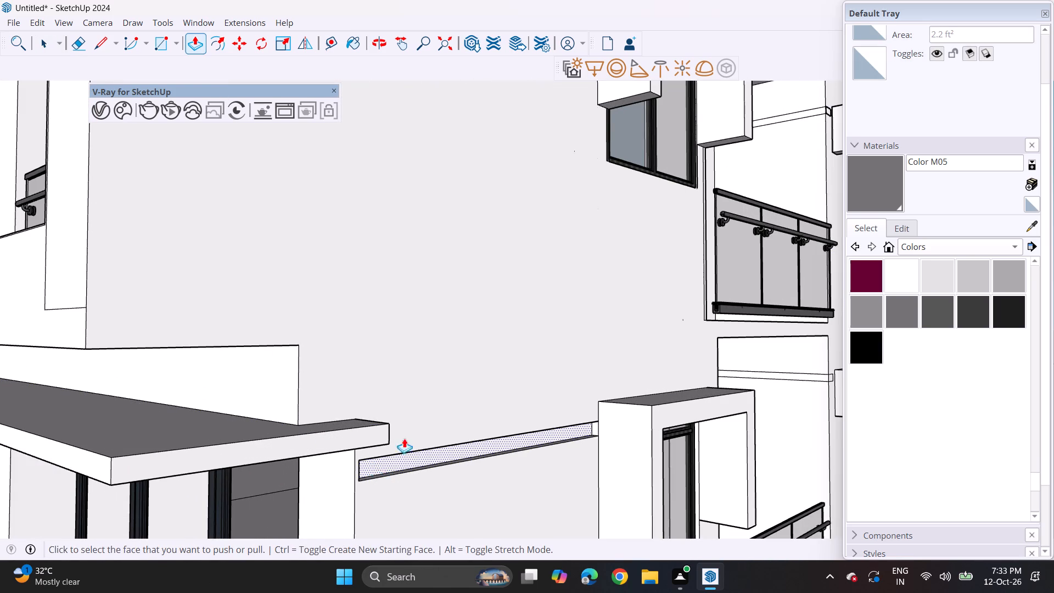
# Repeat the same Push/Pull depth on the side-window wall strips of the five floors above, up to the top floor.
pyautogui.keyDown('shift'); pyautogui.moveTo(448, 195); pyautogui.dragTo(450, 546, button='middle'); pyautogui.keyUp('shift')
pyautogui.keyDown('shift'); pyautogui.moveTo(438, 236); pyautogui.dragTo(438, 435, button='middle'); pyautogui.keyUp('shift')
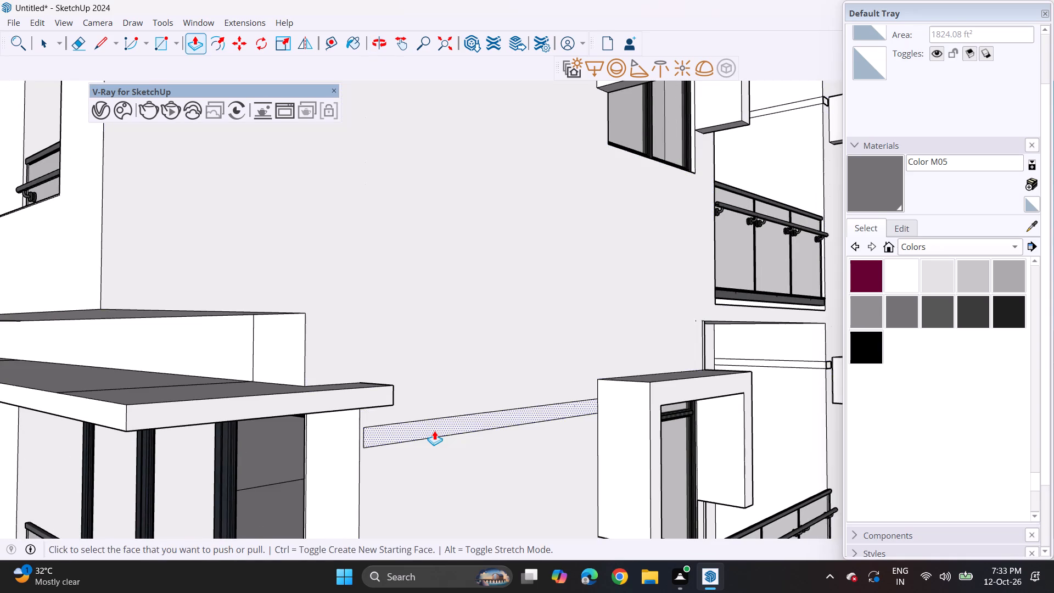
pyautogui.doubleClick(434, 430)
pyautogui.keyDown('shift'); pyautogui.moveTo(452, 288); pyautogui.dragTo(462, 578, button='middle'); pyautogui.keyUp('shift')
pyautogui.keyDown('shift'); pyautogui.moveTo(487, 212); pyautogui.dragTo(487, 438, button='middle'); pyautogui.keyUp('shift')
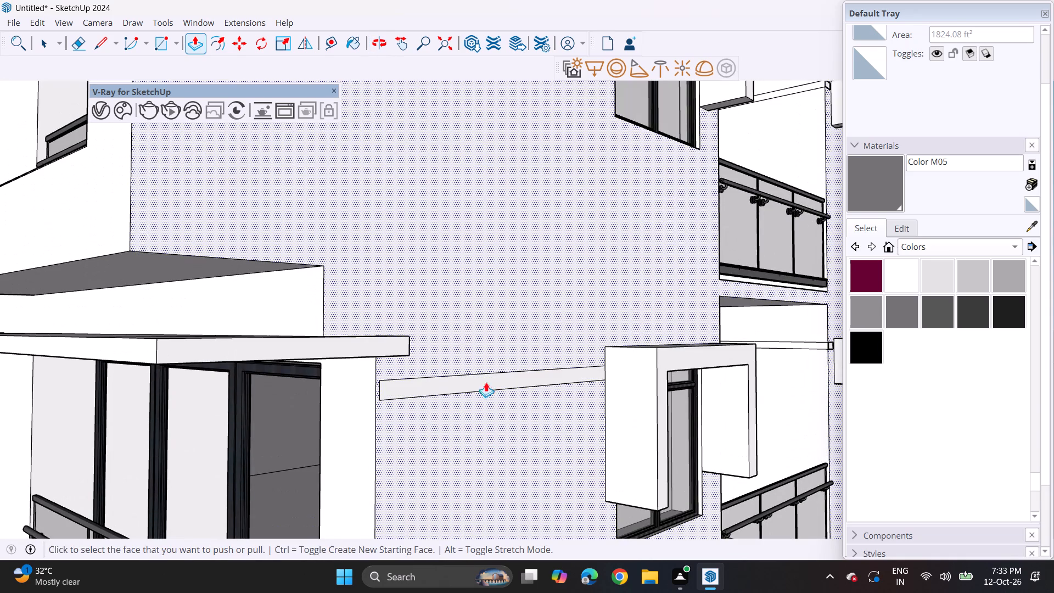
pyautogui.doubleClick(487, 376)
pyautogui.keyDown('shift'); pyautogui.moveTo(521, 289); pyautogui.dragTo(522, 562, button='middle'); pyautogui.keyUp('shift')
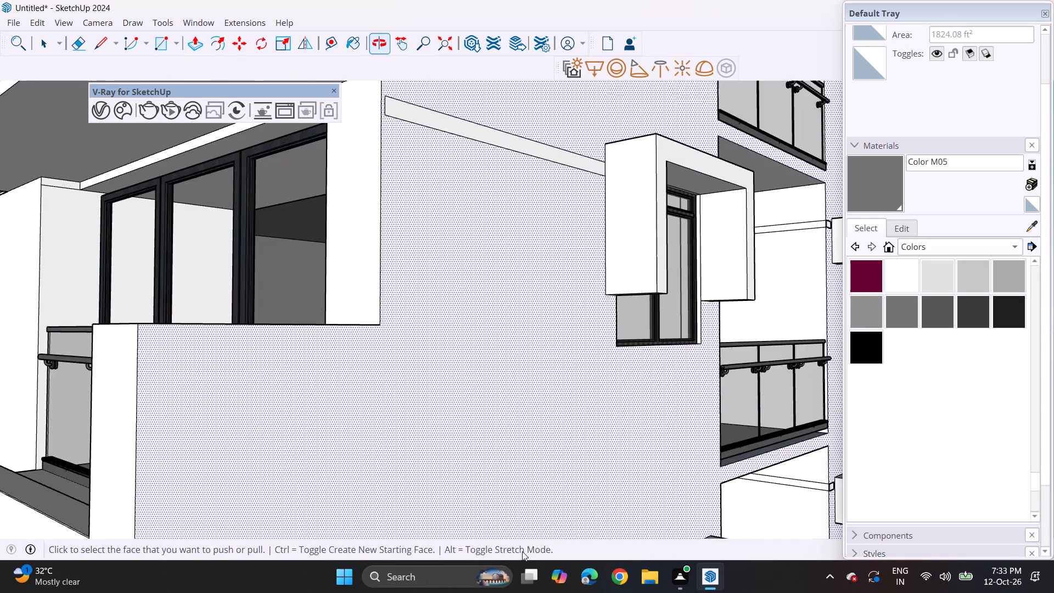
pyautogui.keyDown('shift'); pyautogui.moveTo(528, 256); pyautogui.dragTo(531, 541, button='middle'); pyautogui.keyUp('shift')
pyautogui.doubleClick(492, 439)
pyautogui.keyDown('shift'); pyautogui.moveTo(558, 291); pyautogui.dragTo(558, 367, button='middle'); pyautogui.keyUp('shift')
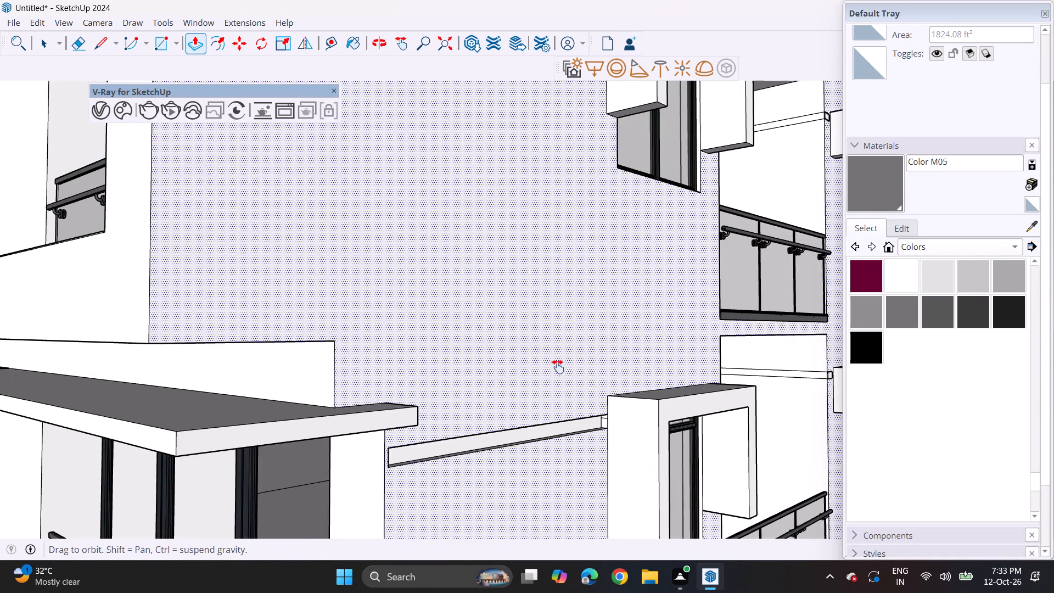
pyautogui.keyDown('shift'); pyautogui.moveTo(558, 367); pyautogui.dragTo(558, 549, button='middle'); pyautogui.keyUp('shift')
pyautogui.keyDown('shift'); pyautogui.moveTo(518, 329); pyautogui.dragTo(529, 524, button='middle'); pyautogui.keyUp('shift')
pyautogui.doubleClick(509, 405)
pyautogui.keyDown('shift'); pyautogui.moveTo(526, 300); pyautogui.dragTo(526, 592, button='middle'); pyautogui.keyUp('shift')
pyautogui.keyDown('shift'); pyautogui.moveTo(546, 400); pyautogui.dragTo(546, 563, button='middle'); pyautogui.keyUp('shift')
pyautogui.doubleClick(531, 368)
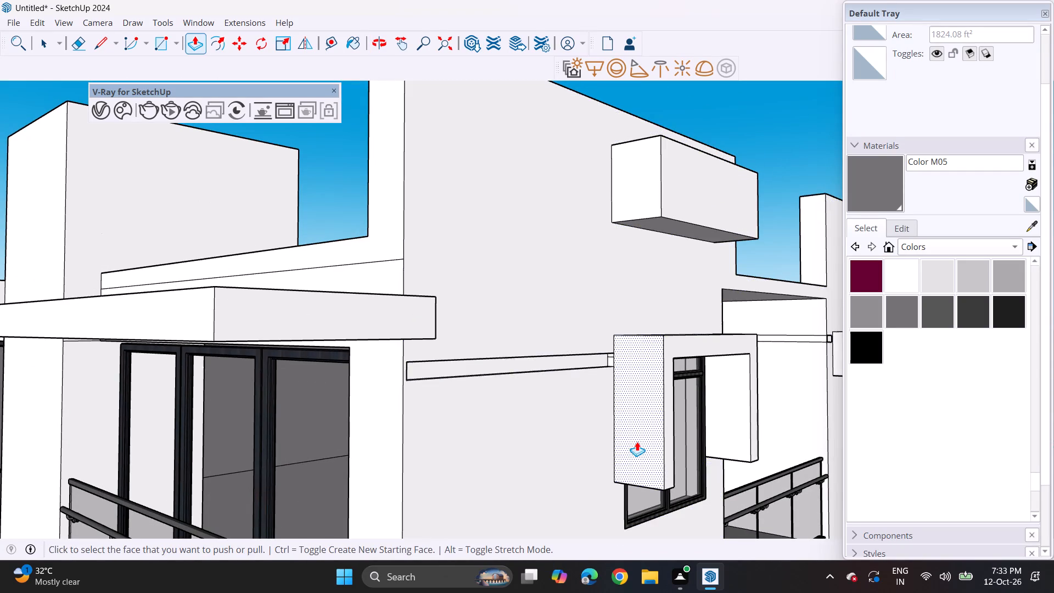
# Apply the same Push/Pull depth to the top floor's corner strip, on both the recess side wall face and the outer wall face.
pyautogui.scroll(-3, 637, 441)
pyautogui.keyDown('shift'); pyautogui.moveTo(628, 454); pyautogui.dragTo(361, 447, button='middle'); pyautogui.keyUp('shift')
pyautogui.doubleClick(582, 350)
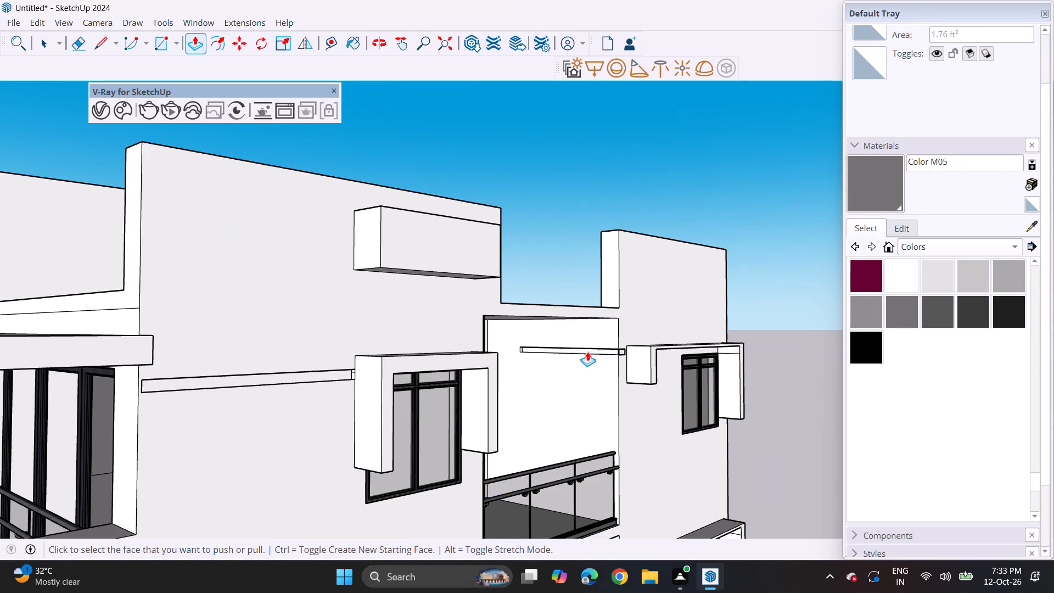
pyautogui.scroll(2, 645, 350)
pyautogui.scroll(13, 598, 361)
pyautogui.doubleClick(626, 349)
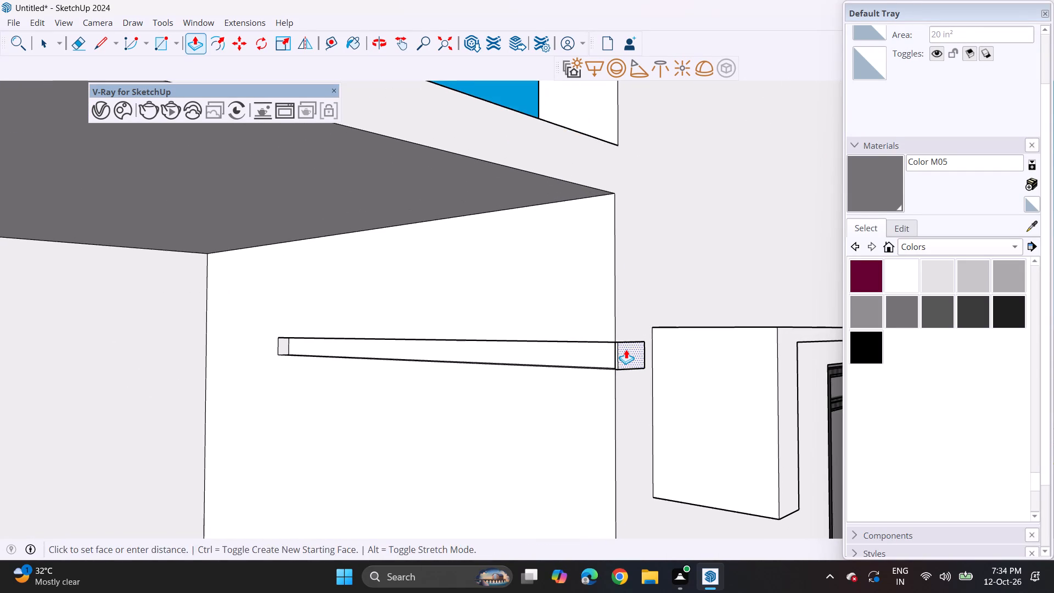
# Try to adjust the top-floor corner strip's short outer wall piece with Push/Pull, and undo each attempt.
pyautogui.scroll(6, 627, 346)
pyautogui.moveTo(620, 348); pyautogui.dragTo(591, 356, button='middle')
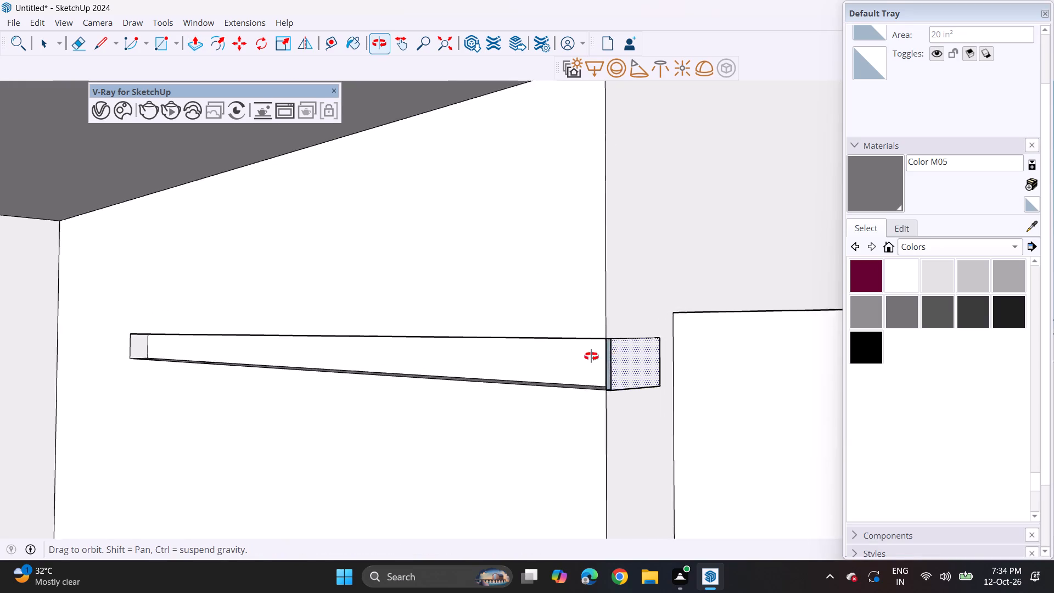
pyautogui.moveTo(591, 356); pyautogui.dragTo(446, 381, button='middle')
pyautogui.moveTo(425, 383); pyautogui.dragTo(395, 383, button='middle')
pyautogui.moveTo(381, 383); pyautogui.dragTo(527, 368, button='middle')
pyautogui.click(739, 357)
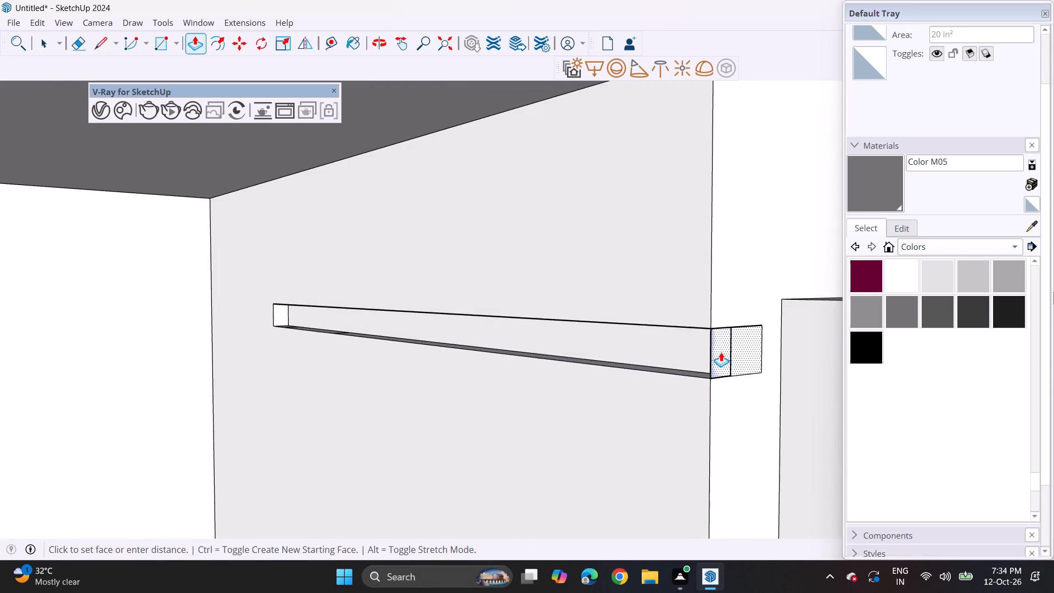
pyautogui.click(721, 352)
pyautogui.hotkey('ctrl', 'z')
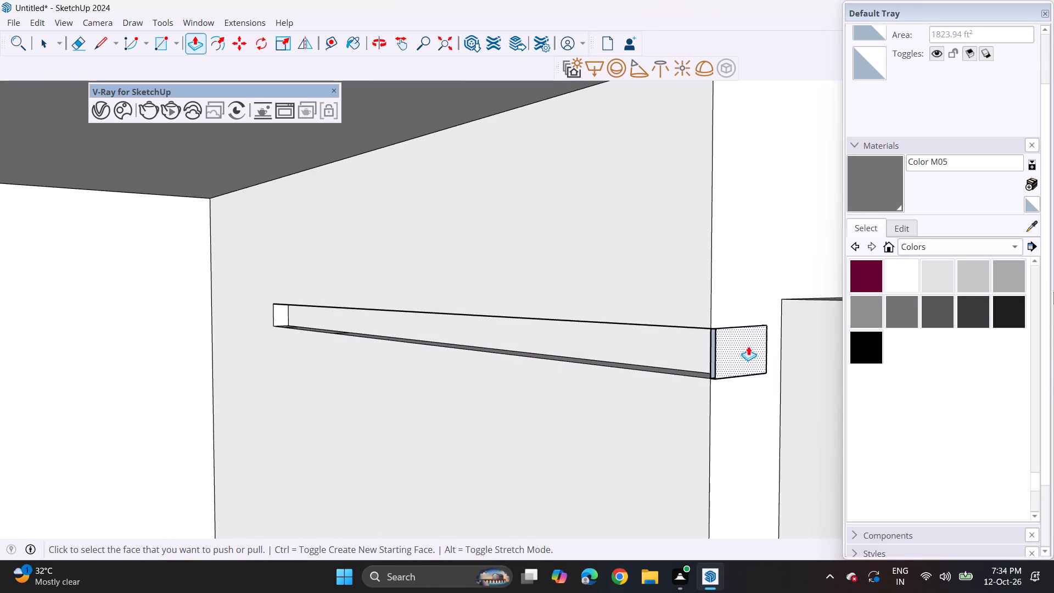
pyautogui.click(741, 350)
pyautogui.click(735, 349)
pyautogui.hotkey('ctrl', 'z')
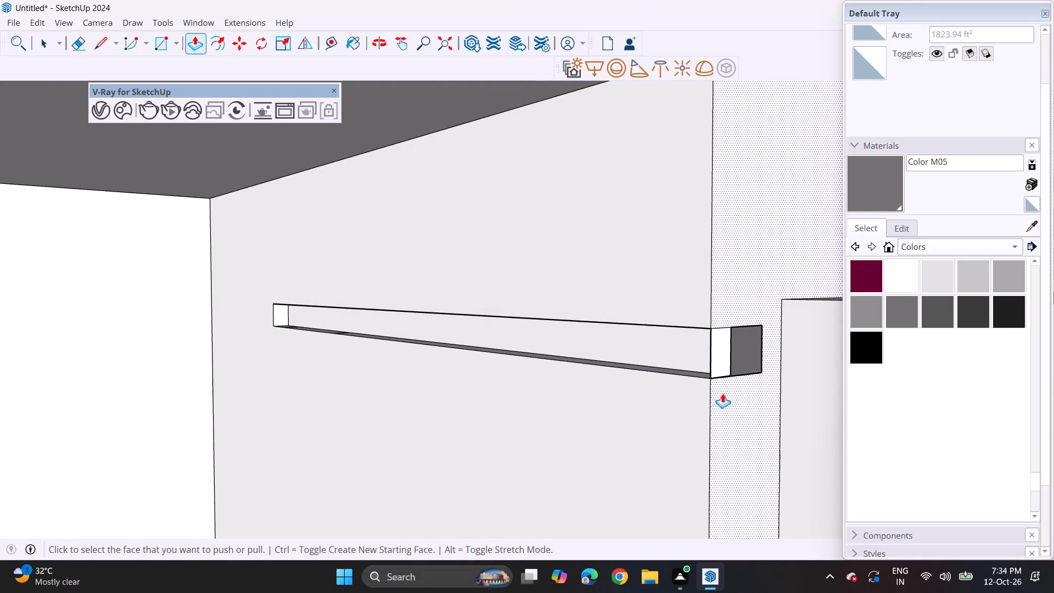
# Repeat the same Push/Pull depth on both faces of the corner strips at the next two balcony recesses below the top floor.
pyautogui.scroll(-4, 708, 416)
pyautogui.keyDown('shift'); pyautogui.moveTo(698, 445); pyautogui.dragTo(660, 206, button='middle'); pyautogui.keyUp('shift')
pyautogui.keyDown('shift'); pyautogui.moveTo(652, 407); pyautogui.dragTo(601, 160, button='middle'); pyautogui.keyUp('shift')
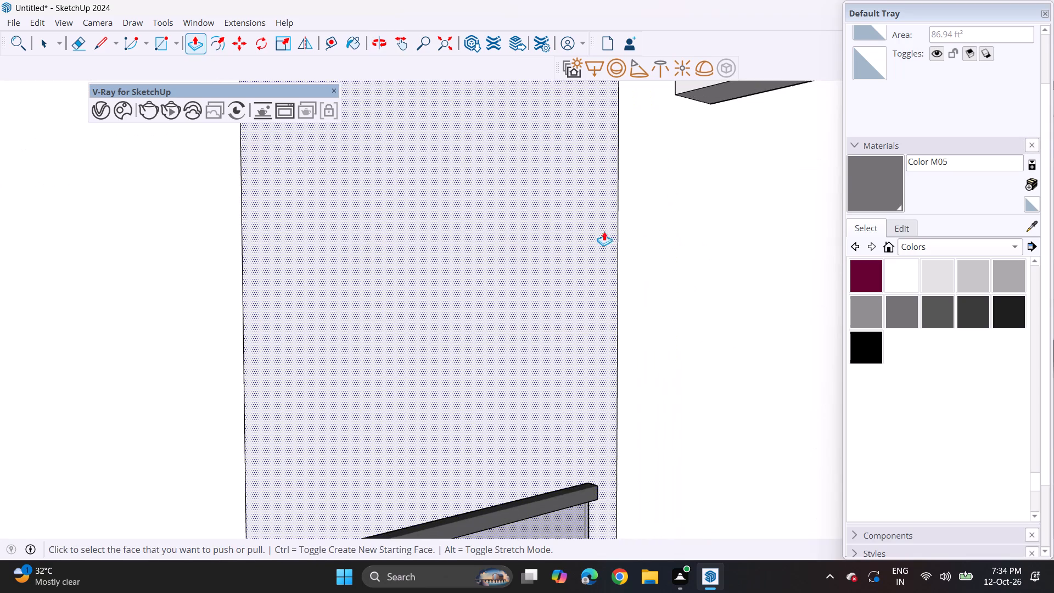
pyautogui.keyDown('shift'); pyautogui.moveTo(592, 444); pyautogui.dragTo(529, 42, button='middle'); pyautogui.keyUp('shift')
pyautogui.keyDown('shift'); pyautogui.moveTo(523, 266); pyautogui.dragTo(495, 0, button='middle'); pyautogui.keyUp('shift')
pyautogui.keyDown('shift'); pyautogui.moveTo(526, 405); pyautogui.dragTo(535, 167, button='middle'); pyautogui.keyUp('shift')
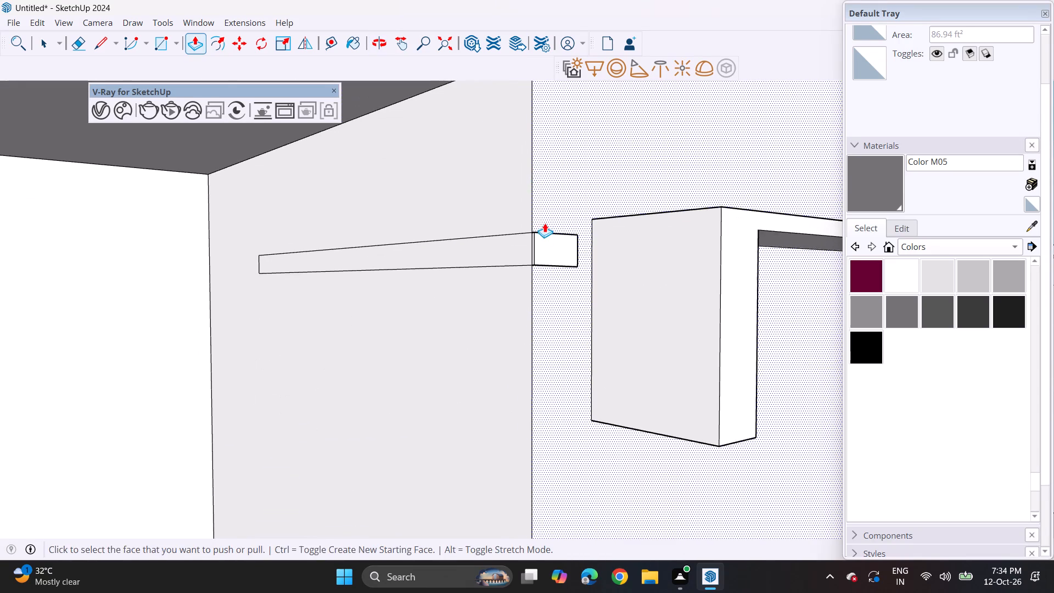
pyautogui.doubleClick(553, 243)
pyautogui.doubleClick(511, 248)
pyautogui.scroll(-2, 537, 298)
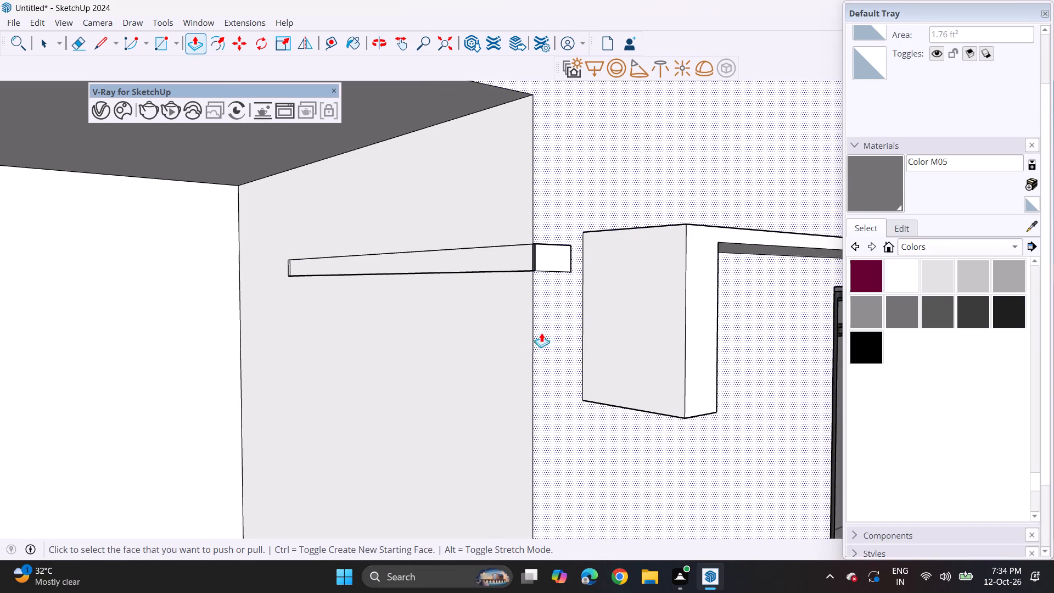
pyautogui.keyDown('shift'); pyautogui.moveTo(540, 375); pyautogui.dragTo(531, 44, button='middle'); pyautogui.keyUp('shift')
pyautogui.keyDown('shift'); pyautogui.moveTo(529, 371); pyautogui.dragTo(530, 11, button='middle'); pyautogui.keyUp('shift')
pyautogui.keyDown('shift'); pyautogui.moveTo(569, 507); pyautogui.dragTo(548, 200, button='middle'); pyautogui.keyUp('shift')
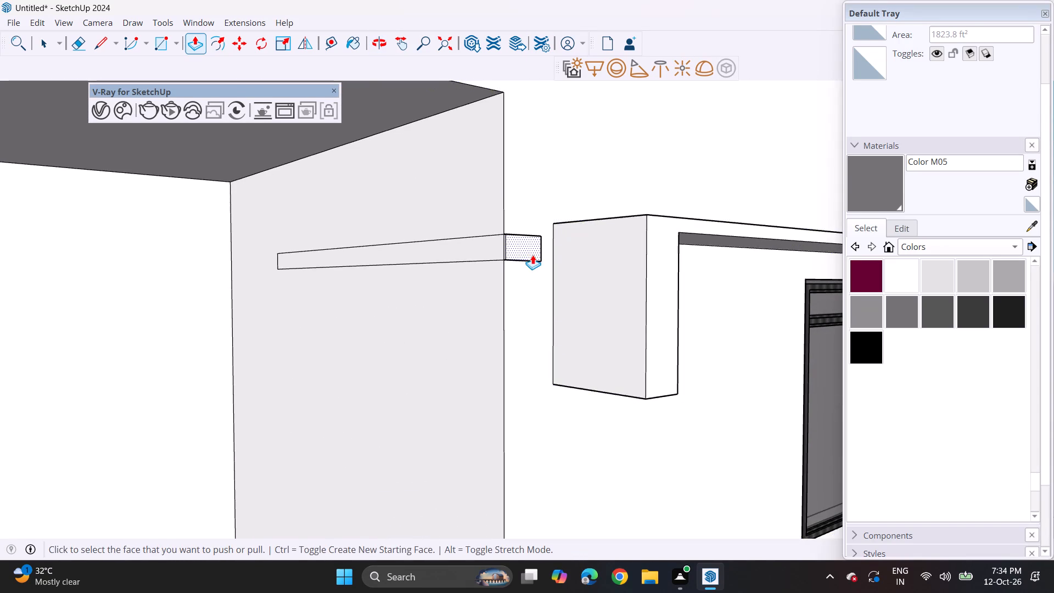
pyautogui.doubleClick(525, 247)
pyautogui.doubleClick(490, 253)
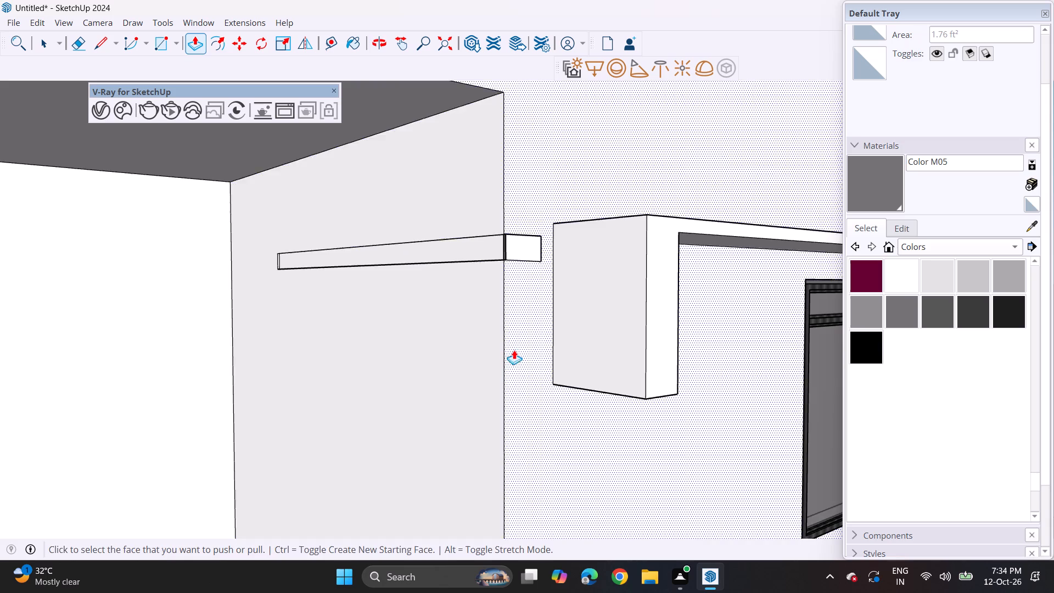
# Repeat the same Push/Pull depth on both faces of the corner strips at the remaining three balcony recesses, down to the lowest one.
pyautogui.keyDown('shift'); pyautogui.moveTo(514, 350); pyautogui.dragTo(507, 53, button='middle'); pyautogui.keyUp('shift')
pyautogui.moveTo(503, 327); pyautogui.dragTo(503, 59, button='middle')
pyautogui.keyDown('shift'); pyautogui.moveTo(507, 363); pyautogui.dragTo(487, 21, button='middle'); pyautogui.keyUp('shift')
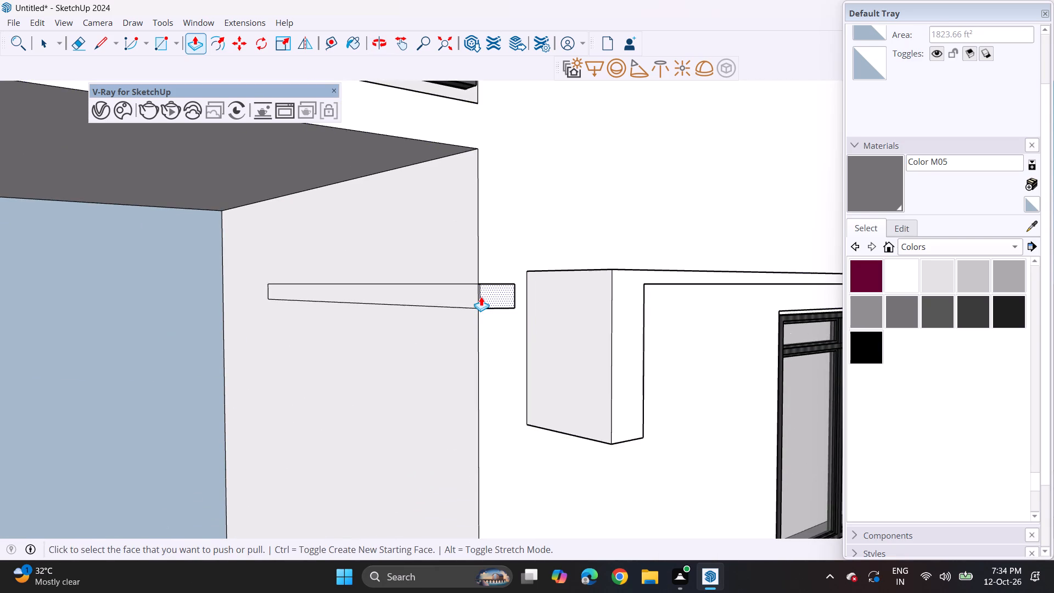
pyautogui.doubleClick(481, 296)
pyautogui.doubleClick(470, 299)
pyautogui.keyDown('shift'); pyautogui.moveTo(496, 352); pyautogui.dragTo(505, 95, button='middle'); pyautogui.keyUp('shift')
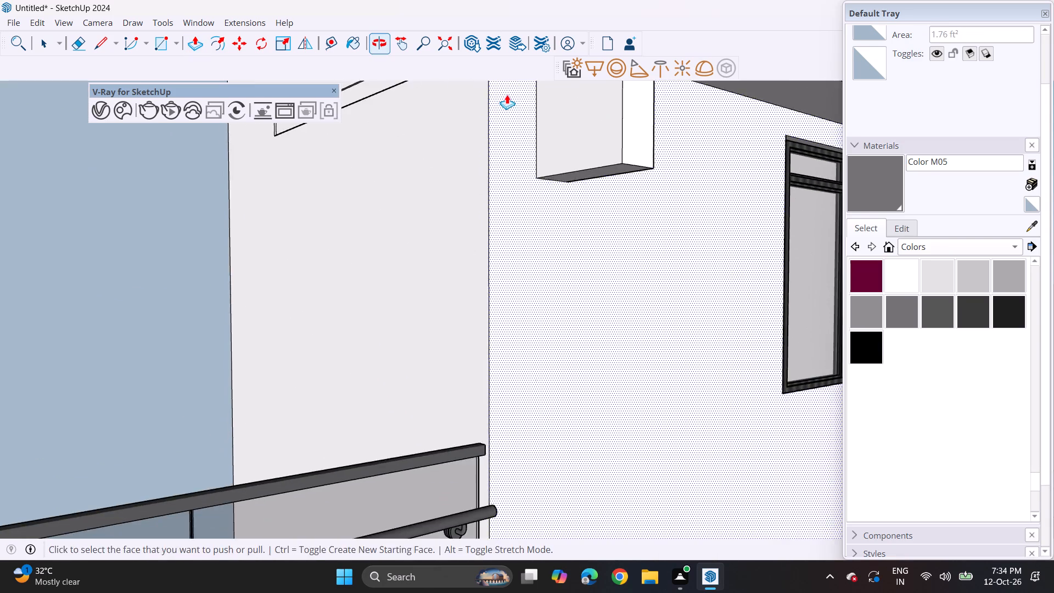
pyautogui.keyDown('shift'); pyautogui.moveTo(478, 370); pyautogui.dragTo(478, 65, button='middle'); pyautogui.keyUp('shift')
pyautogui.moveTo(489, 449); pyautogui.dragTo(473, 84, button='middle')
pyautogui.doubleClick(499, 282)
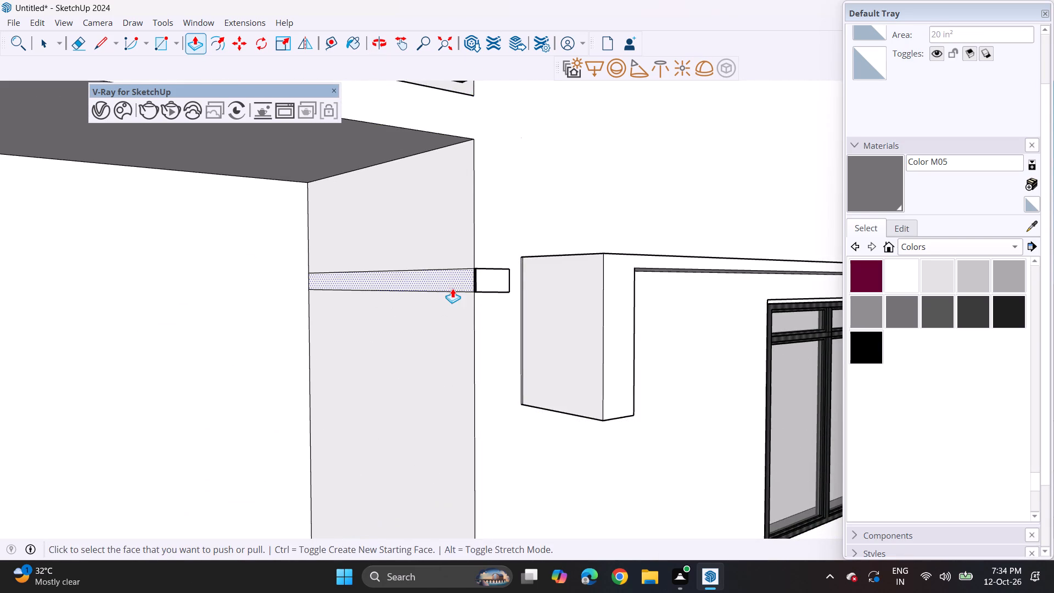
pyautogui.doubleClick(455, 281)
pyautogui.scroll(-3, 507, 321)
pyautogui.keyDown('shift'); pyautogui.moveTo(487, 362); pyautogui.dragTo(470, 171, button='middle'); pyautogui.keyUp('shift')
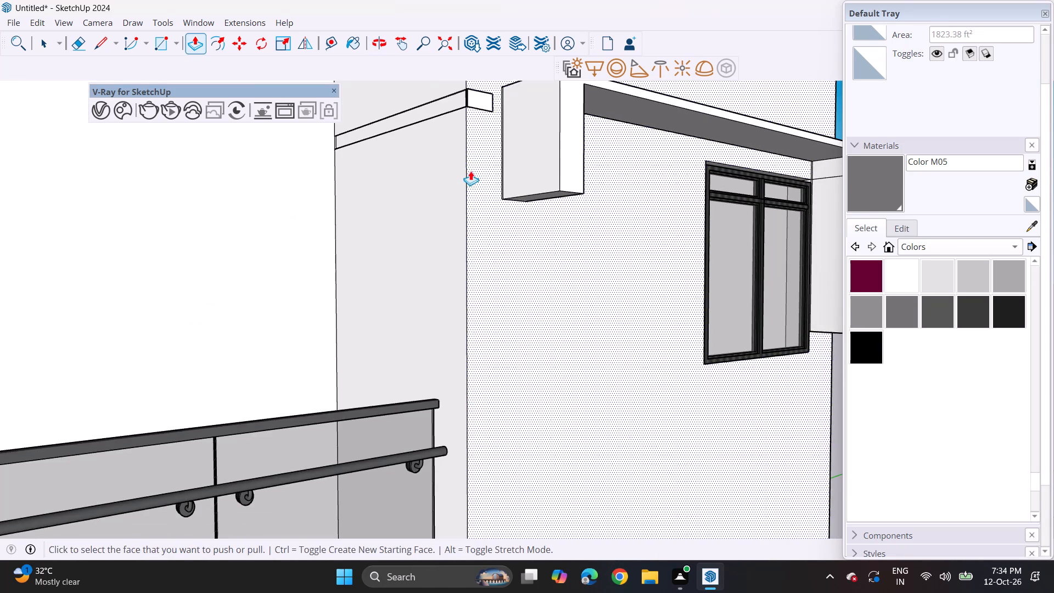
pyautogui.keyDown('shift'); pyautogui.moveTo(490, 375); pyautogui.dragTo(473, 108, button='middle'); pyautogui.keyUp('shift')
pyautogui.moveTo(480, 371); pyautogui.dragTo(480, 158, button='middle')
pyautogui.doubleClick(460, 262)
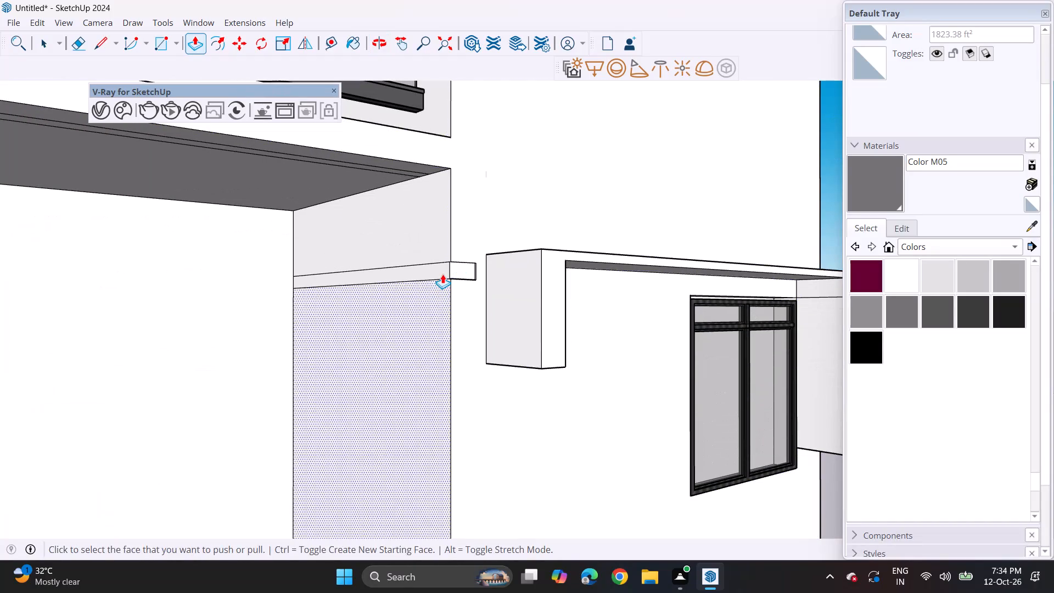
pyautogui.doubleClick(442, 272)
# Examine the whole tower from the front corner to review the strips across all floors.
pyautogui.scroll(-5, 444, 278)
pyautogui.keyDown('shift'); pyautogui.moveTo(489, 425); pyautogui.dragTo(507, 233, button='middle'); pyautogui.keyUp('shift')
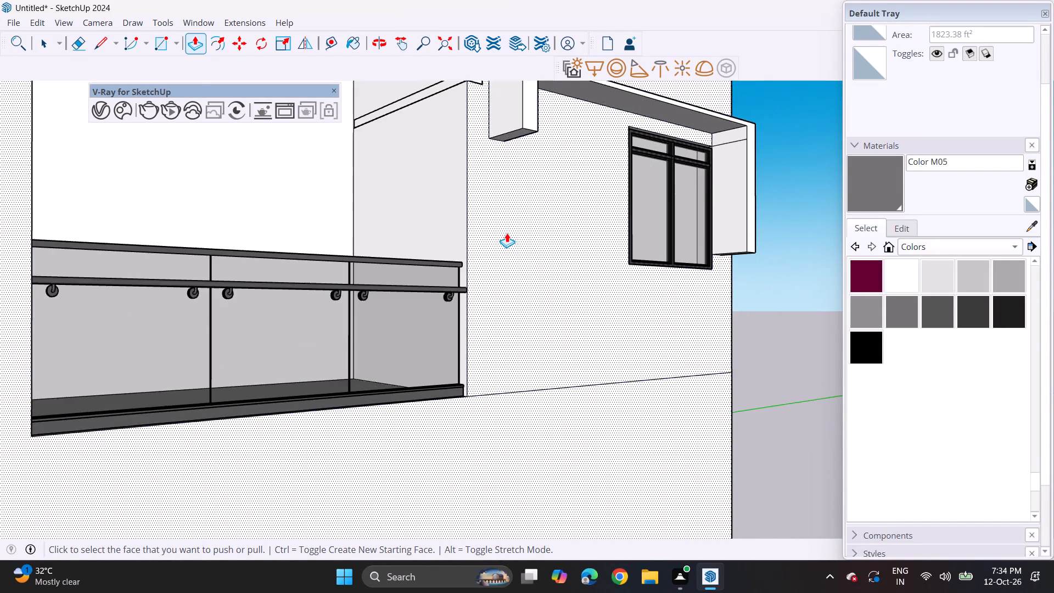
pyautogui.scroll(-12, 507, 233)
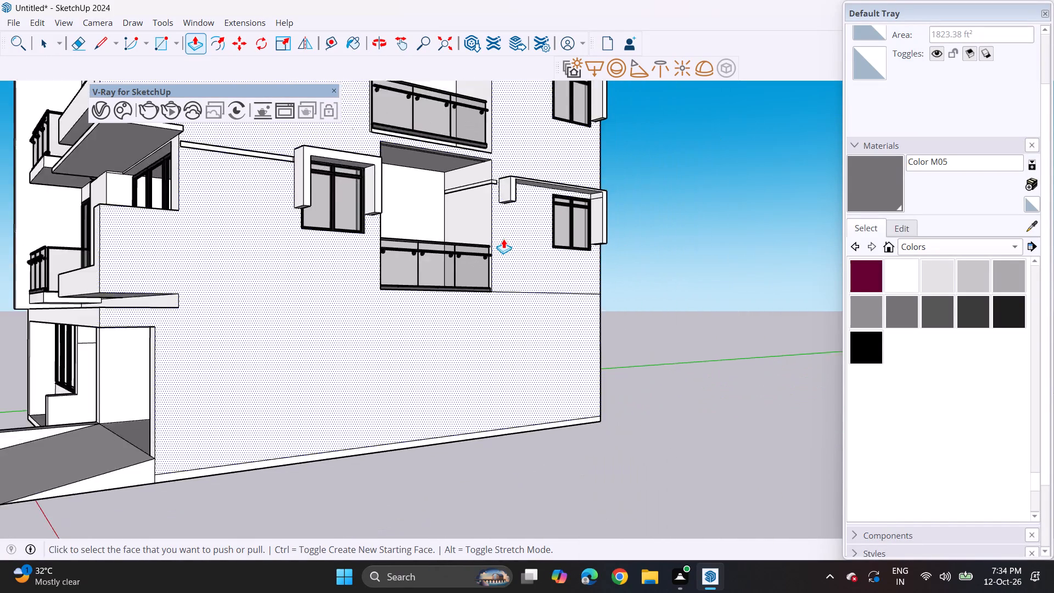
pyautogui.scroll(-1, 503, 239)
pyautogui.moveTo(478, 215); pyautogui.dragTo(588, 355, button='middle')
pyautogui.scroll(-2, 579, 326)
pyautogui.moveTo(571, 320); pyautogui.dragTo(605, 385, button='middle')
pyautogui.scroll(-1, 605, 366)
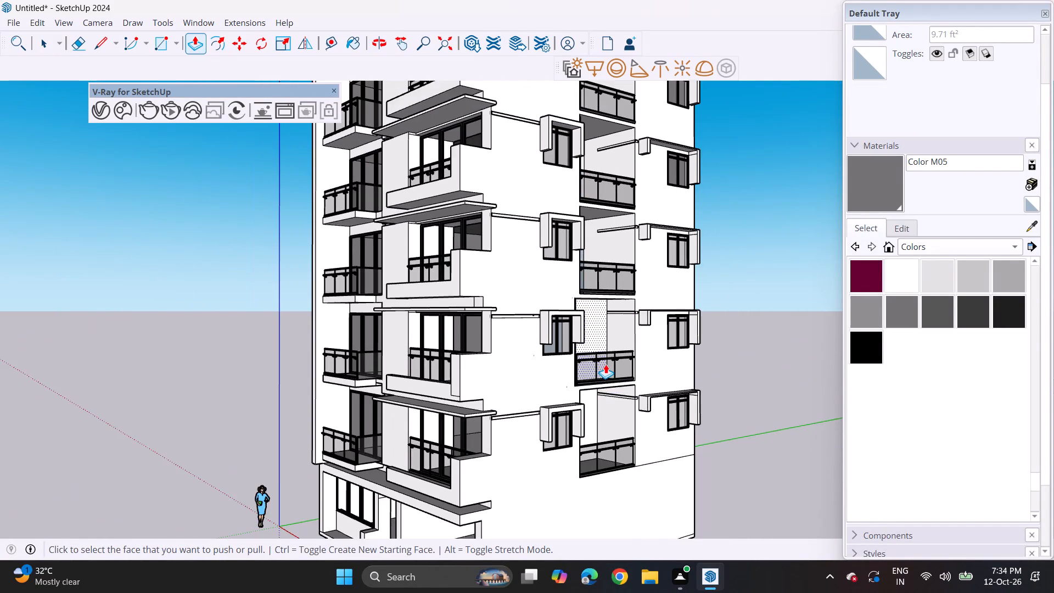
pyautogui.scroll(-5, 606, 364)
pyautogui.moveTo(600, 356); pyautogui.dragTo(676, 372, button='middle')
pyautogui.moveTo(637, 381); pyautogui.dragTo(683, 379, button='middle')
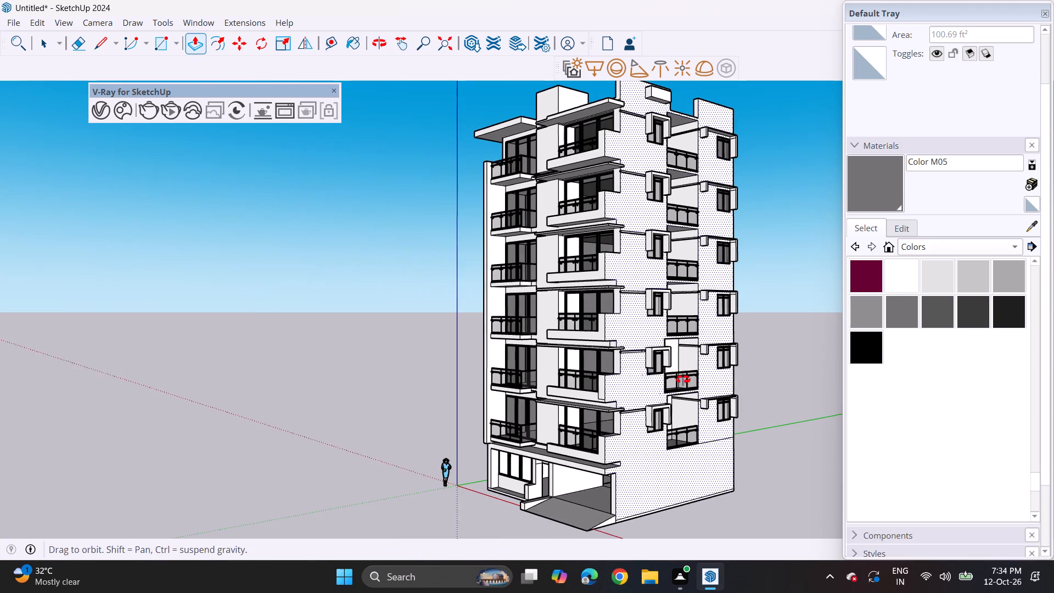
pyautogui.moveTo(683, 379); pyautogui.dragTo(696, 379, button='middle')
pyautogui.keyDown('shift'); pyautogui.moveTo(682, 384); pyautogui.dragTo(627, 400, button='middle'); pyautogui.keyUp('shift')
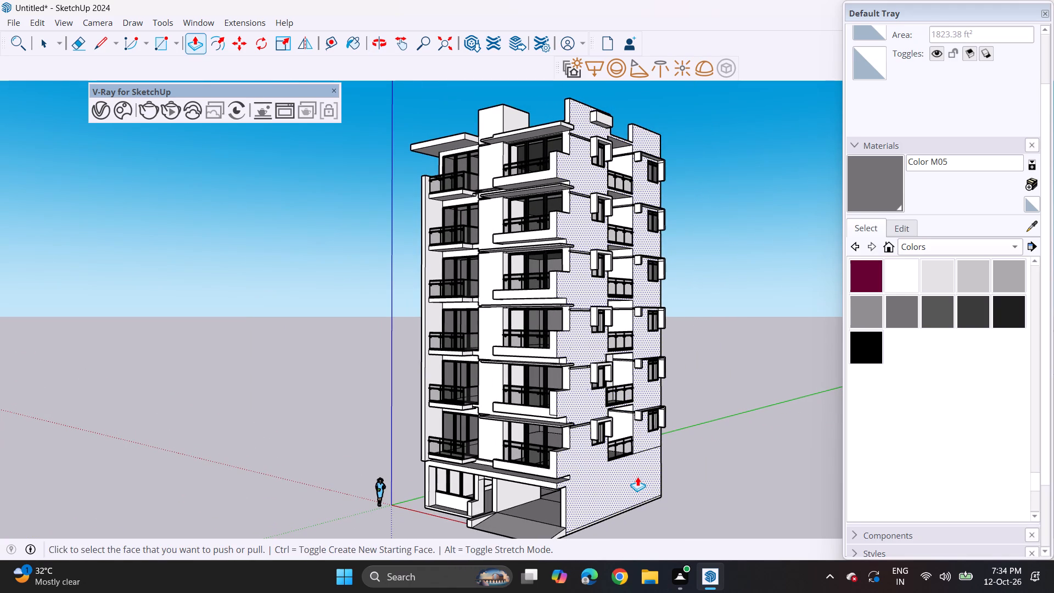
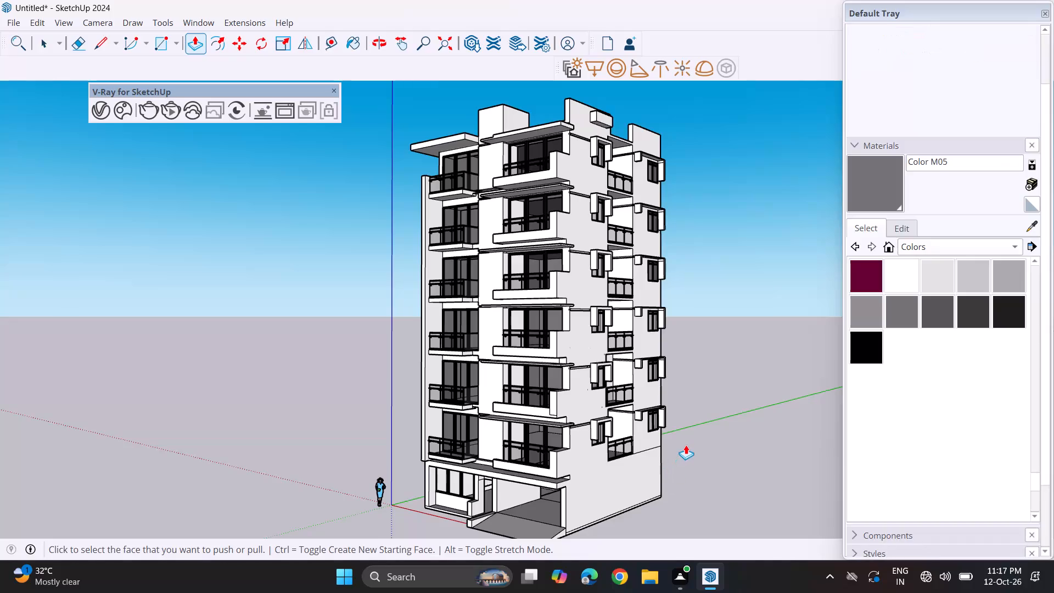
# Delete the leftover horizontal edge on the side wall below the lowest rear window.
pyautogui.press('space')
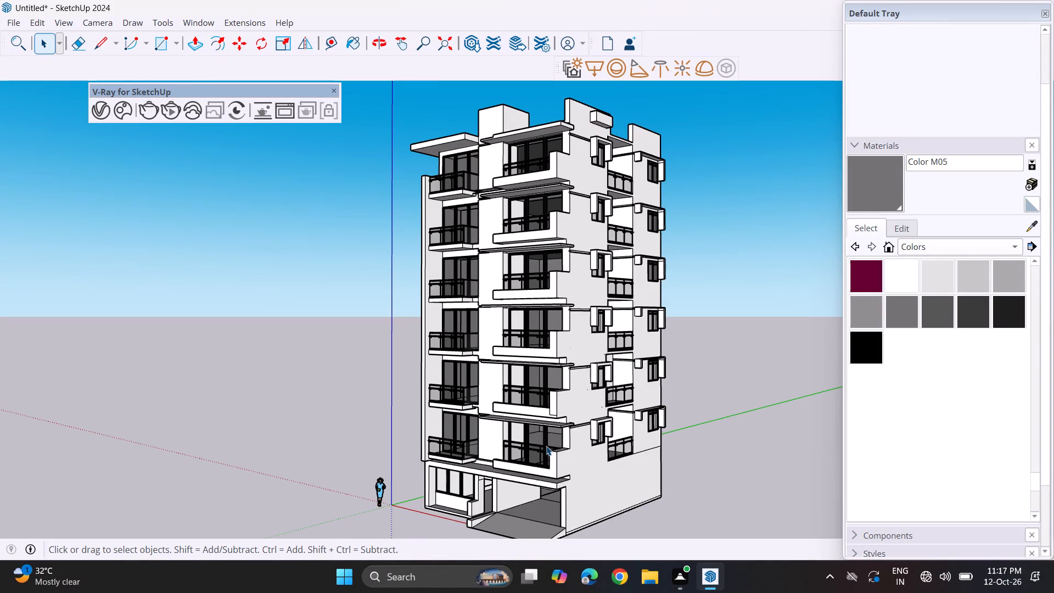
pyautogui.scroll(5, 641, 465)
pyautogui.click(649, 449)
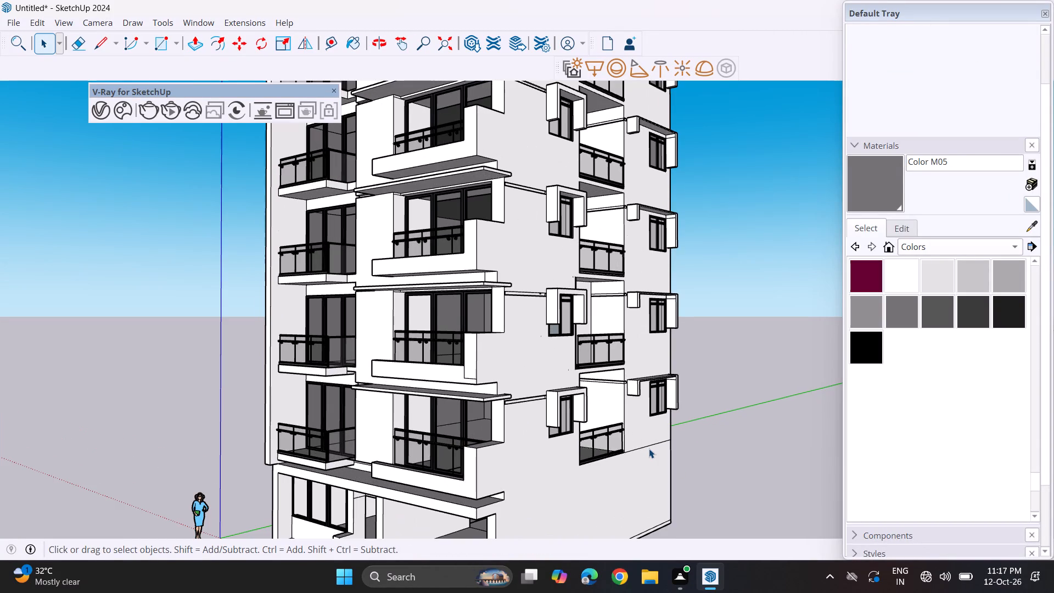
pyautogui.click(649, 447)
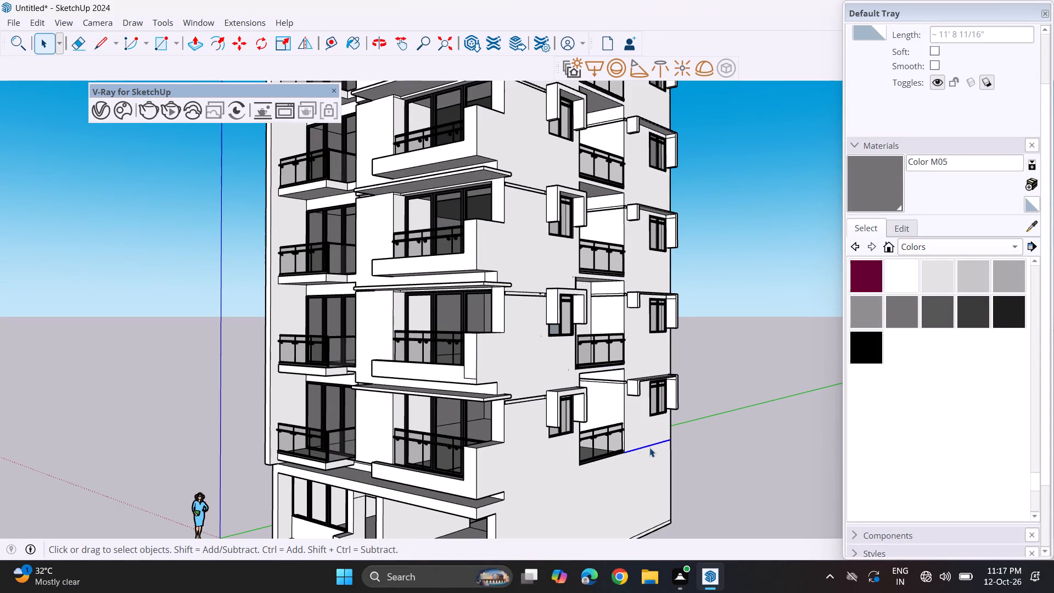
pyautogui.press('Delete')
# Erase the horizontal floor lines across the blank side wall on every storey.
pyautogui.scroll(-5, 645, 451)
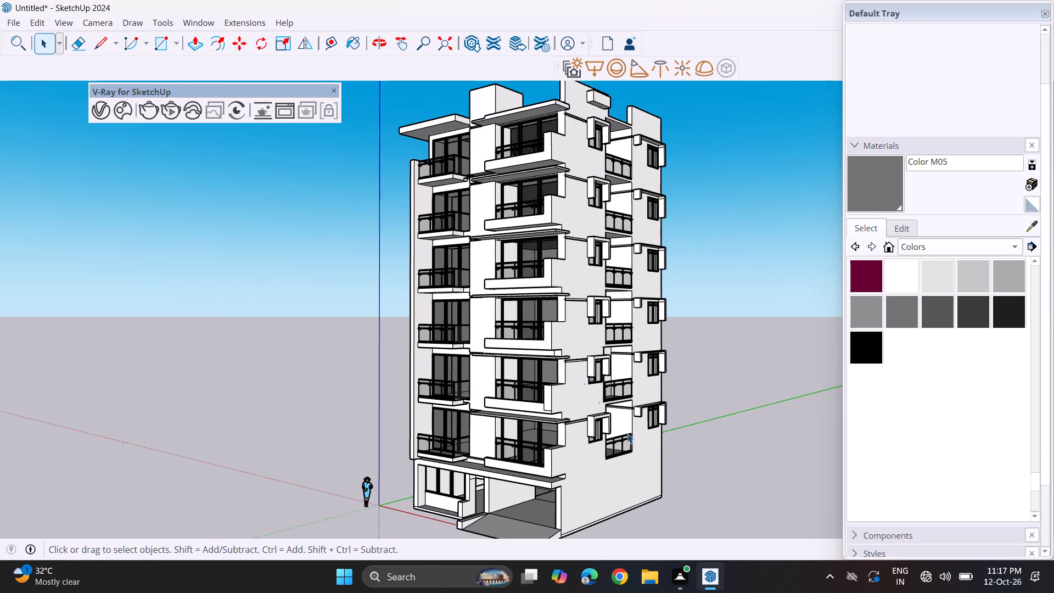
pyautogui.moveTo(506, 409); pyautogui.dragTo(636, 422, button='middle')
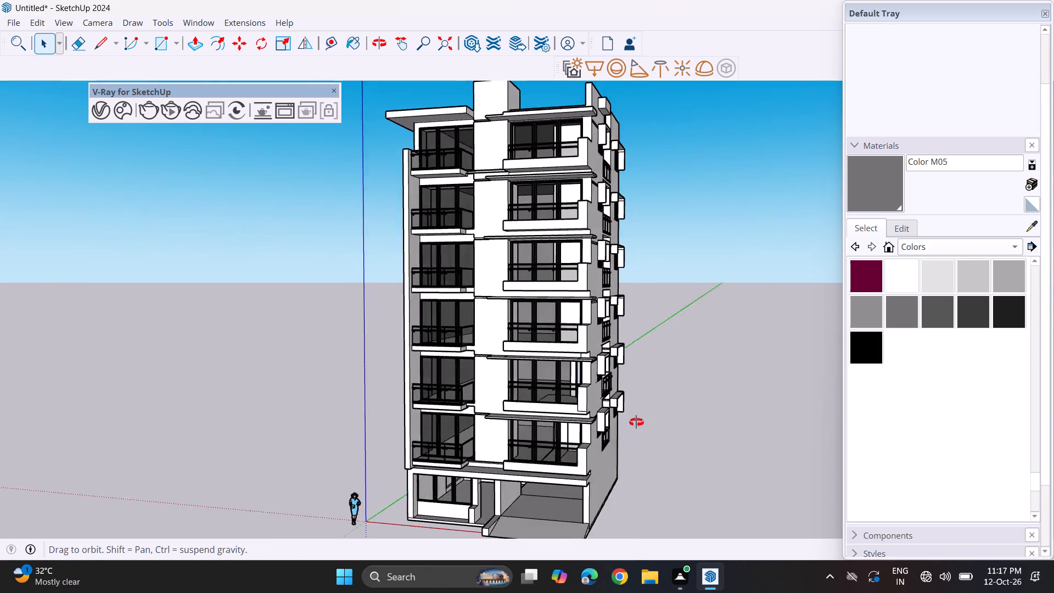
pyautogui.moveTo(636, 422); pyautogui.dragTo(719, 393, button='middle')
pyautogui.moveTo(514, 405); pyautogui.dragTo(715, 400, button='middle')
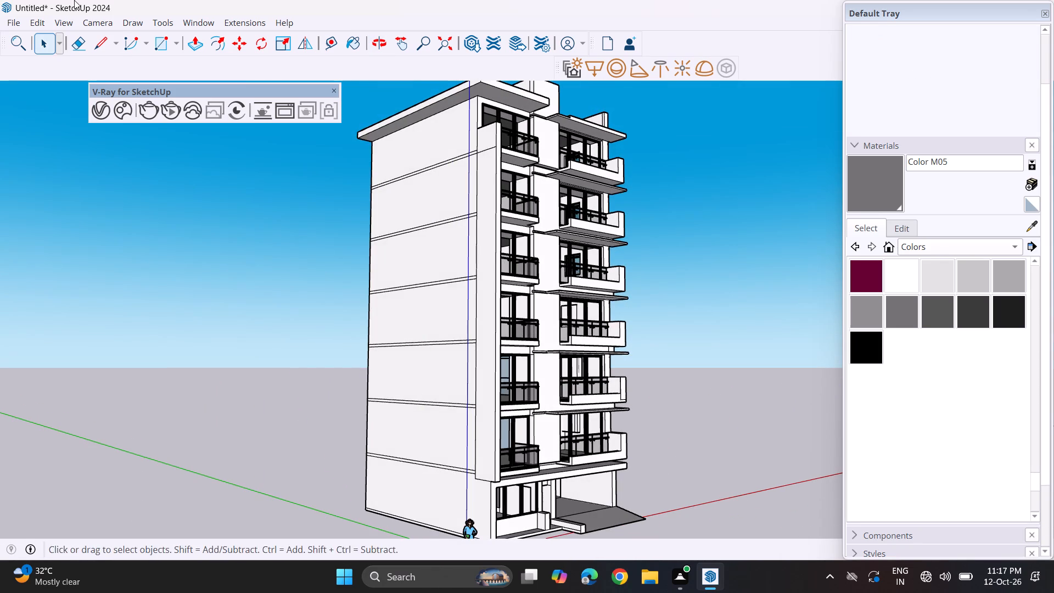
pyautogui.click(83, 39)
pyautogui.moveTo(418, 160); pyautogui.dragTo(397, 479)
pyautogui.moveTo(420, 405); pyautogui.dragTo(401, 378, button='middle')
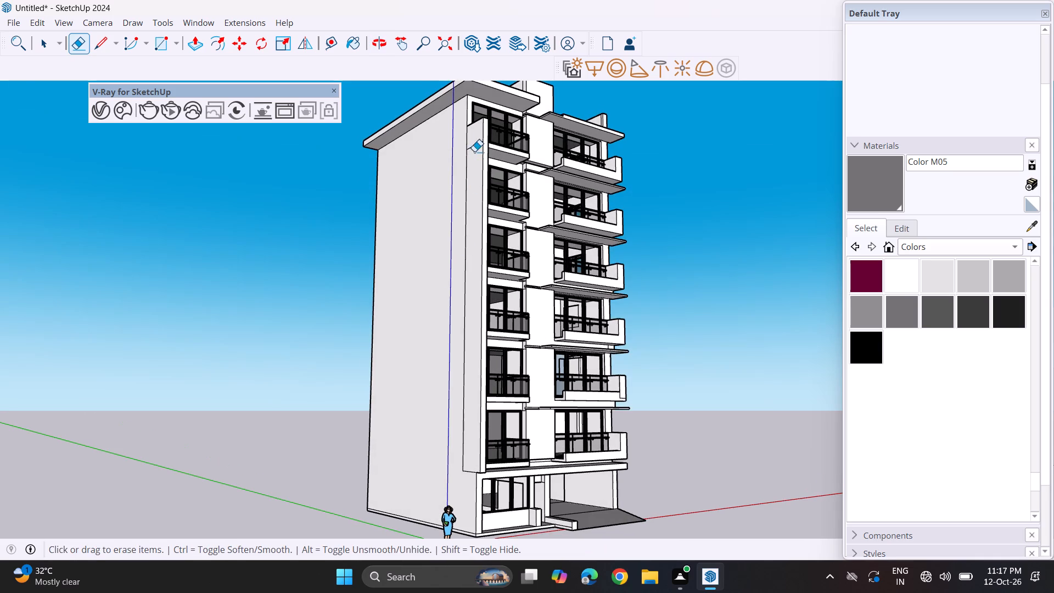
pyautogui.click(472, 145)
# Examine the whole tower from the front and the window side, down to the ground-floor entrance and ramp.
pyautogui.moveTo(507, 319); pyautogui.dragTo(235, 367, button='middle')
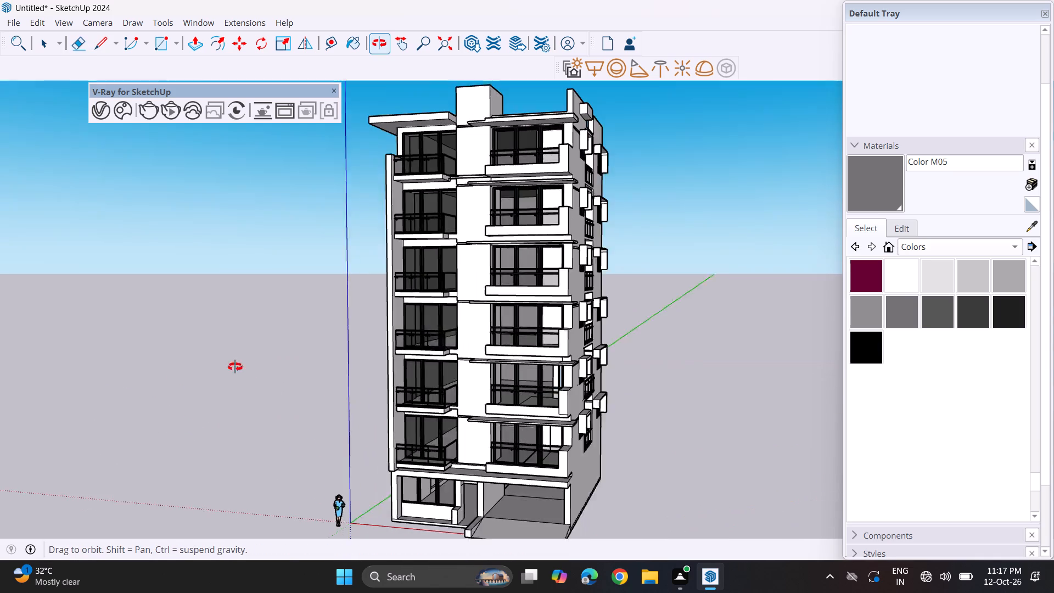
pyautogui.moveTo(235, 367); pyautogui.dragTo(197, 346, button='middle')
pyautogui.moveTo(533, 388); pyautogui.dragTo(531, 416, button='middle')
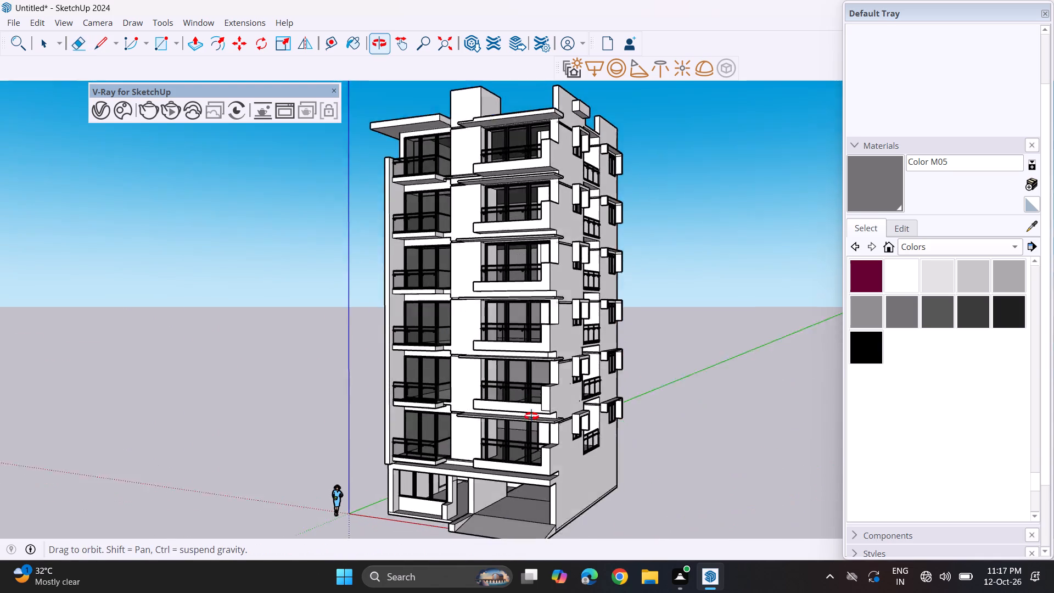
pyautogui.moveTo(531, 416); pyautogui.dragTo(540, 439, button='middle')
pyautogui.moveTo(511, 528); pyautogui.dragTo(519, 512, button='middle')
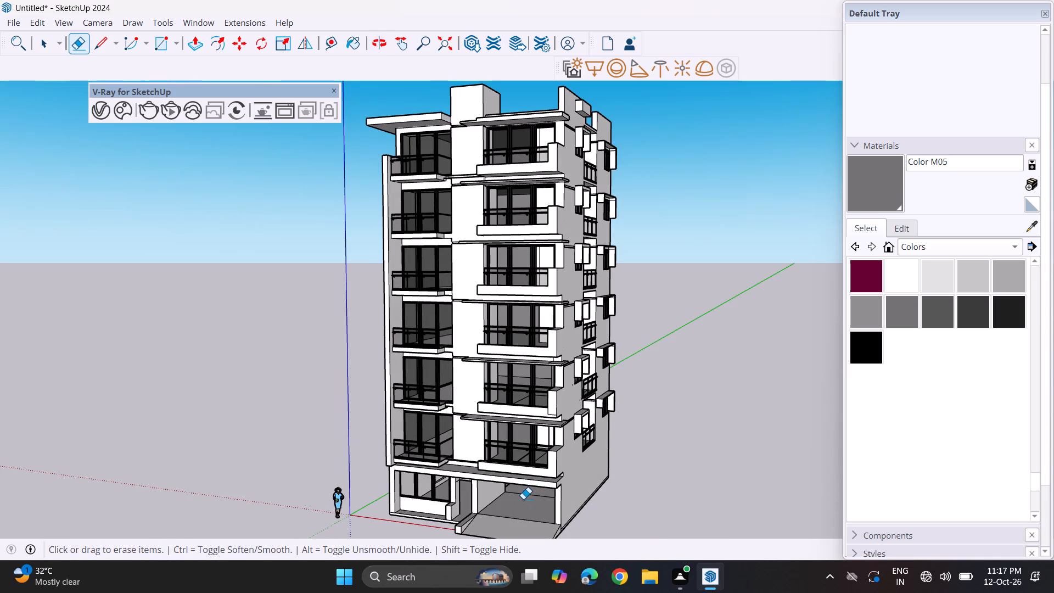
pyautogui.click(522, 493)
pyautogui.scroll(-1, 509, 519)
pyautogui.moveTo(515, 512); pyautogui.dragTo(542, 422, button='middle')
pyautogui.moveTo(542, 422); pyautogui.dragTo(460, 486, button='middle')
pyautogui.keyDown('shift'); pyautogui.moveTo(537, 462); pyautogui.dragTo(523, 423, button='middle'); pyautogui.keyUp('shift')
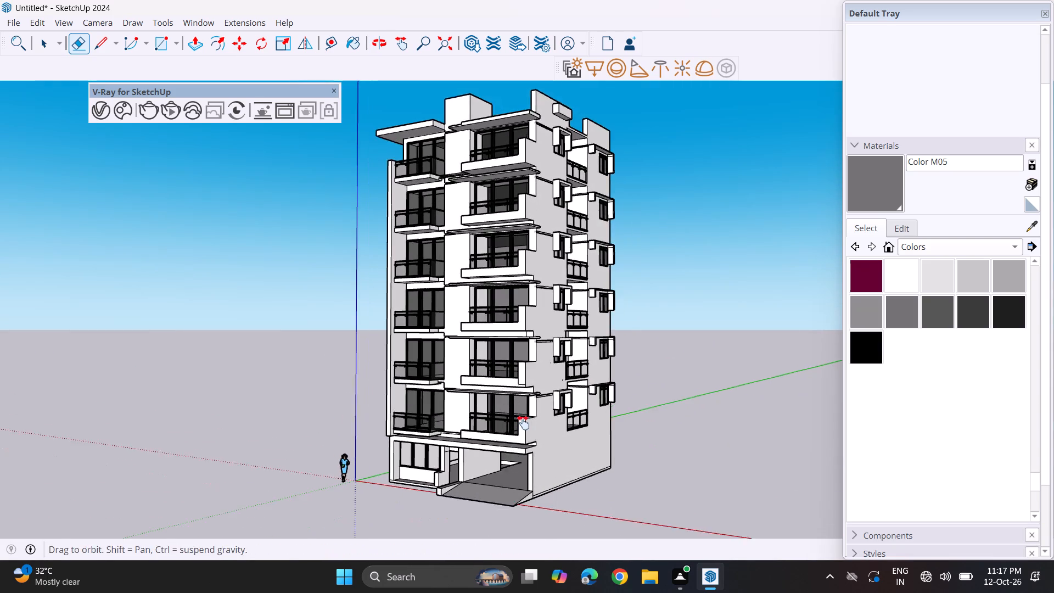
pyautogui.keyDown('shift'); pyautogui.moveTo(523, 423); pyautogui.dragTo(515, 381, button='middle'); pyautogui.keyUp('shift')
# Push/Pull the top of the low wall beside the ramp up to the height of the neighbouring low entrance wall.
pyautogui.scroll(7, 455, 449)
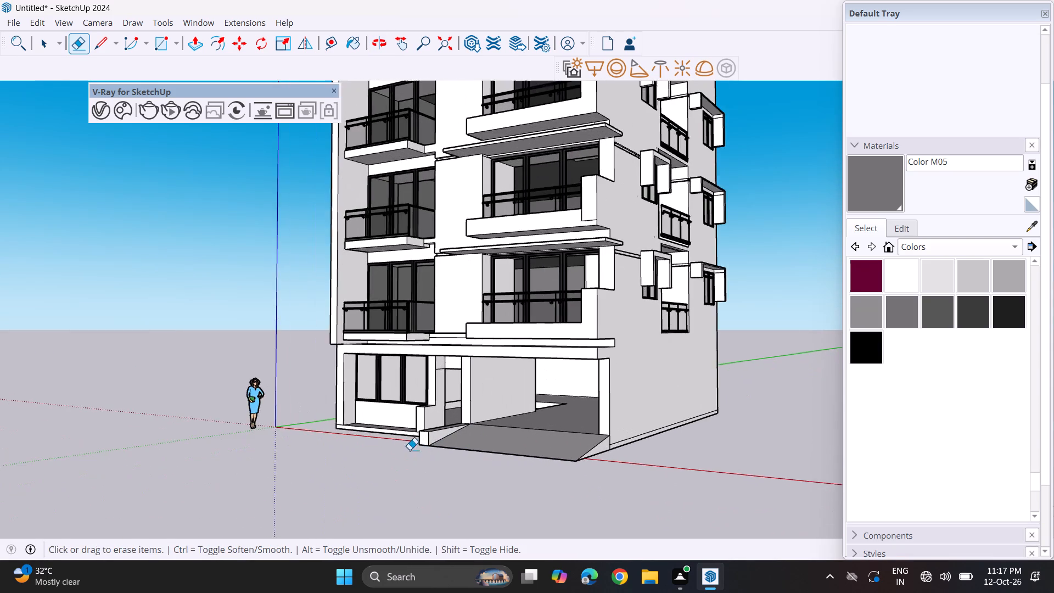
pyautogui.moveTo(408, 446); pyautogui.dragTo(553, 446, button='middle')
pyautogui.scroll(7, 484, 440)
pyautogui.moveTo(495, 435); pyautogui.dragTo(478, 501, button='middle')
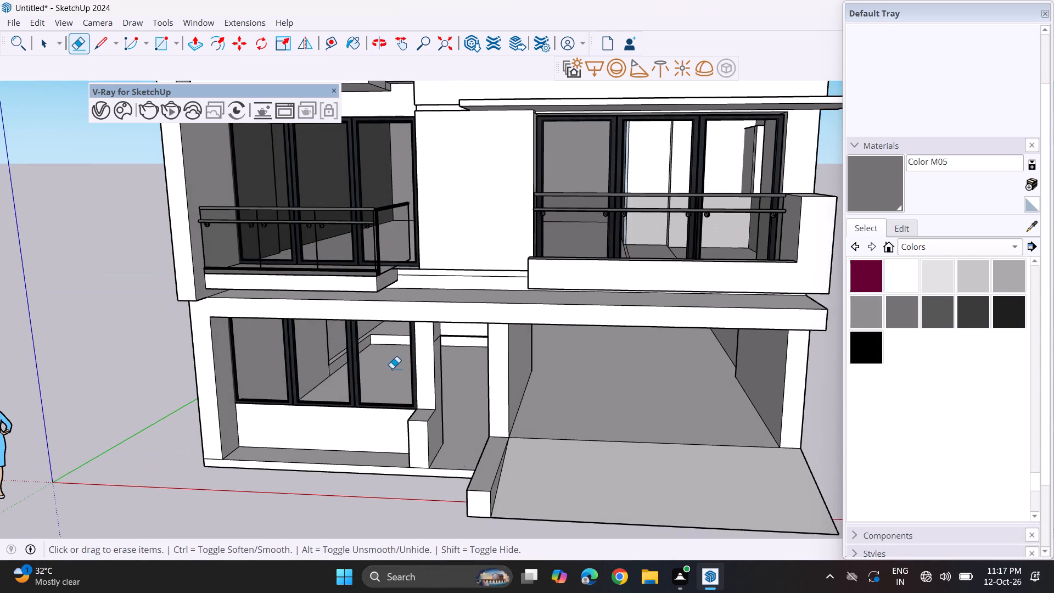
pyautogui.click(204, 48)
pyautogui.click(484, 475)
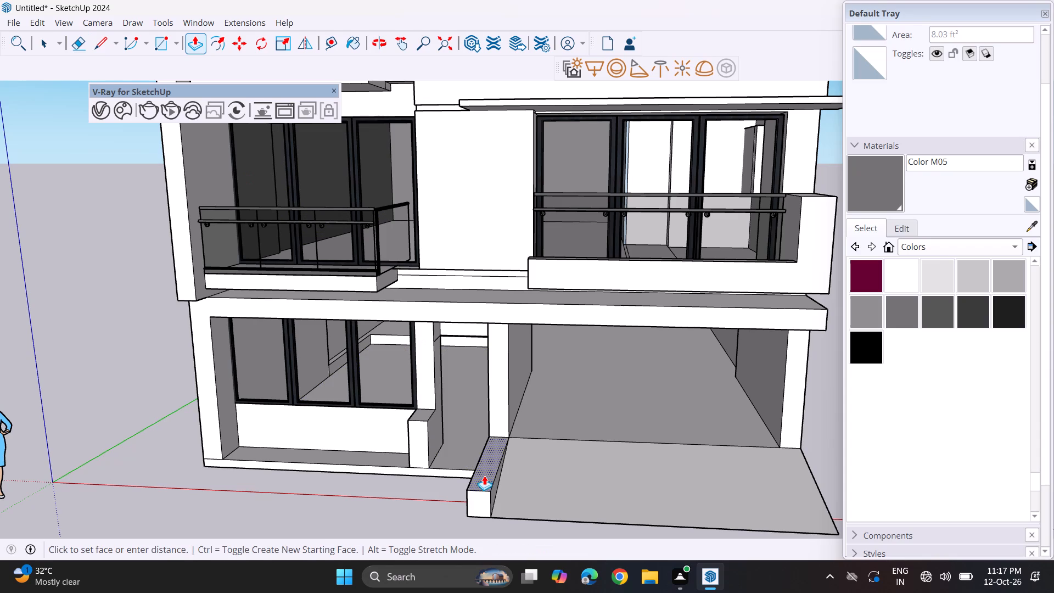
pyautogui.click(426, 416)
# Push/Pull the front face of the base slab forward to line up with the front of the low ramp wall.
pyautogui.moveTo(567, 477); pyautogui.dragTo(563, 473, button='middle')
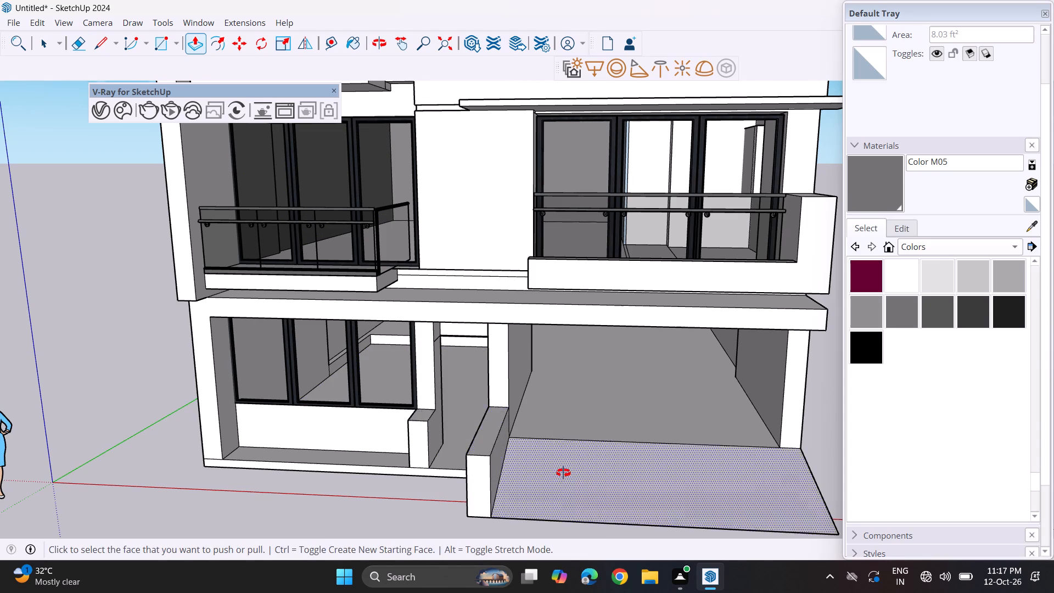
pyautogui.moveTo(563, 473); pyautogui.dragTo(471, 391, button='middle')
pyautogui.scroll(-8, 457, 393)
pyautogui.moveTo(441, 422); pyautogui.dragTo(494, 445, button='middle')
pyautogui.moveTo(482, 445); pyautogui.dragTo(522, 454, button='middle')
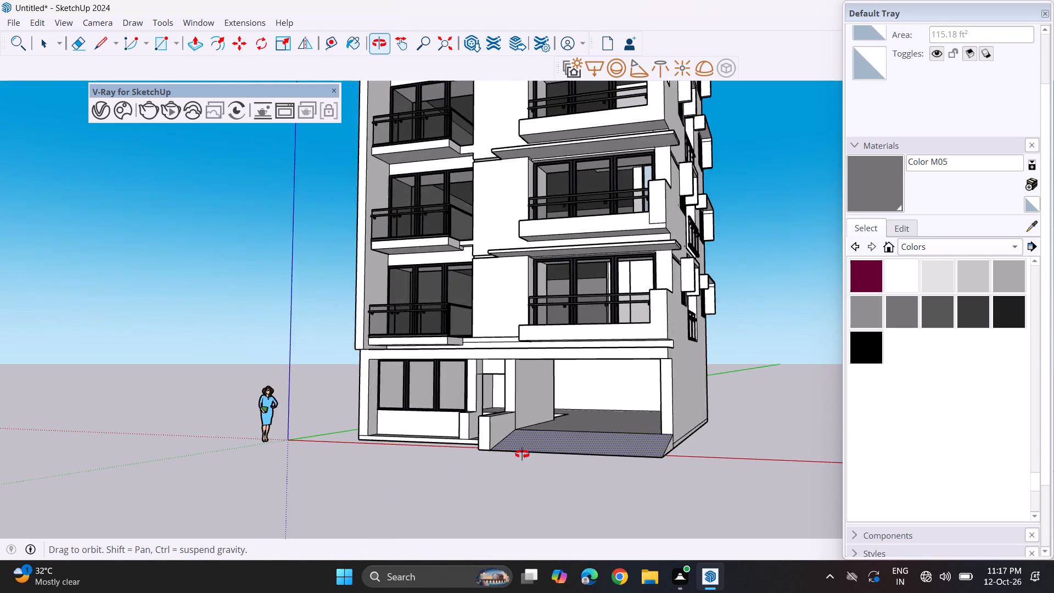
pyautogui.moveTo(522, 454); pyautogui.dragTo(666, 495, button='middle')
pyautogui.click(487, 457)
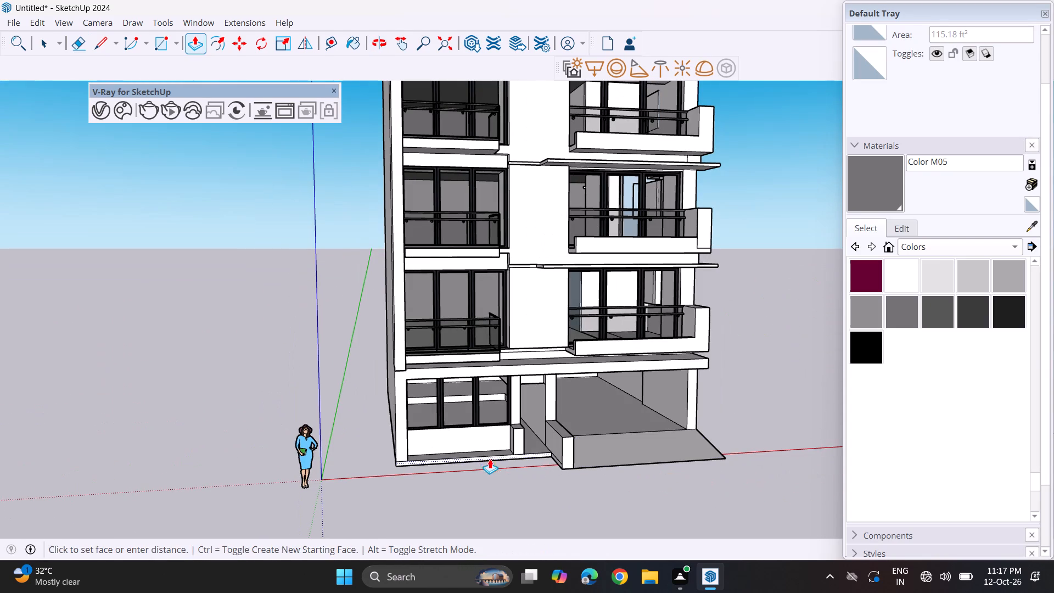
pyautogui.click(567, 465)
# Pull the base slab outward along the window-side wall, and extend its front end forward to the ramp's front edge.
pyautogui.moveTo(596, 482); pyautogui.dragTo(440, 476, button='middle')
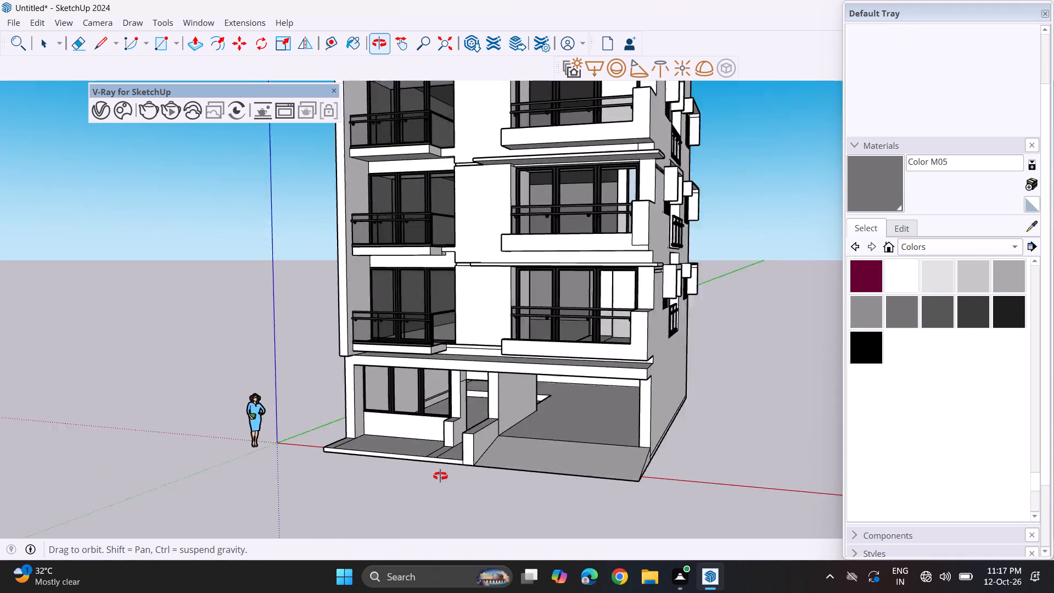
pyautogui.moveTo(440, 476); pyautogui.dragTo(389, 468, button='middle')
pyautogui.middleClick(389, 468)
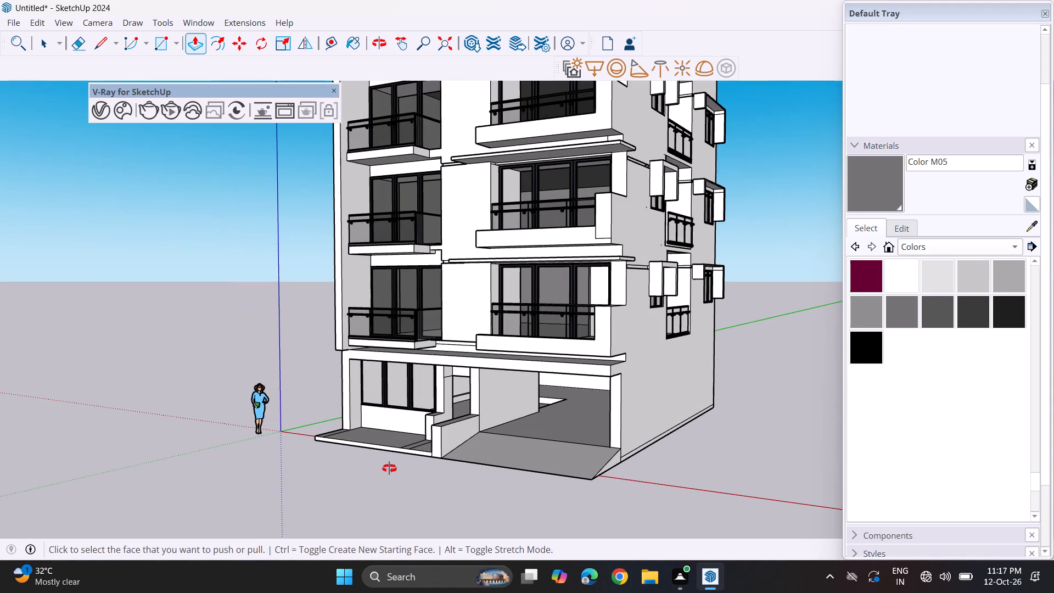
pyautogui.click(640, 449)
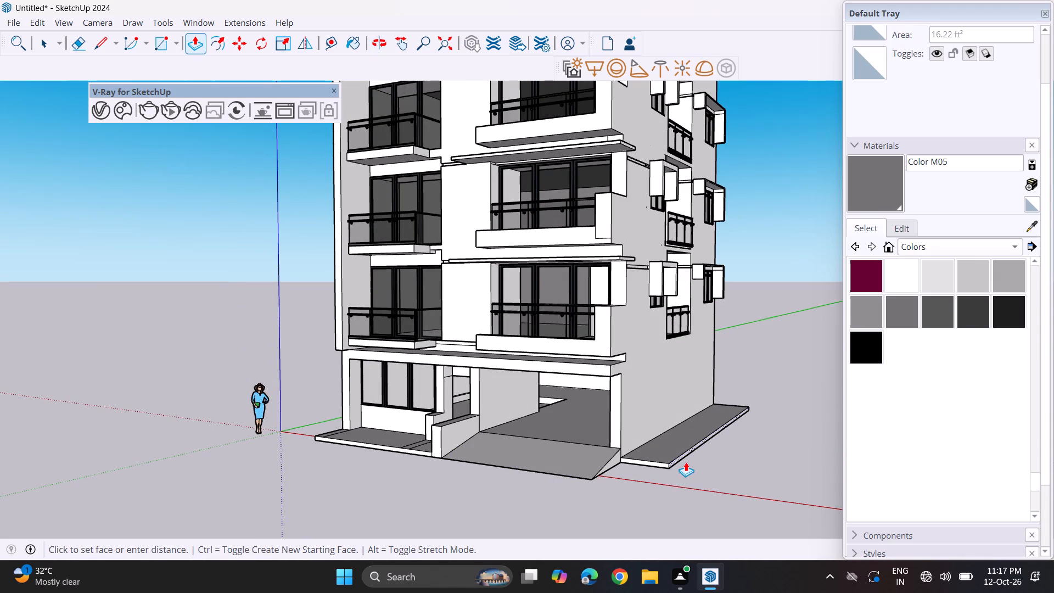
pyautogui.click(686, 462)
pyautogui.click(653, 464)
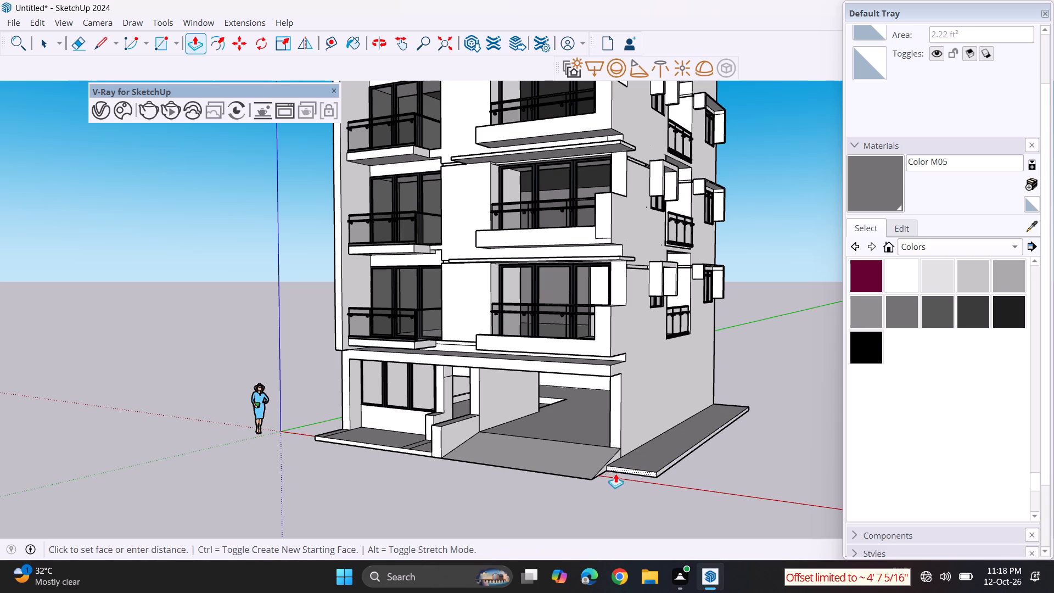
pyautogui.click(601, 485)
# Pull the base slab outward along the blank side wall to form a matching strip.
pyautogui.moveTo(281, 440); pyautogui.dragTo(475, 443, button='middle')
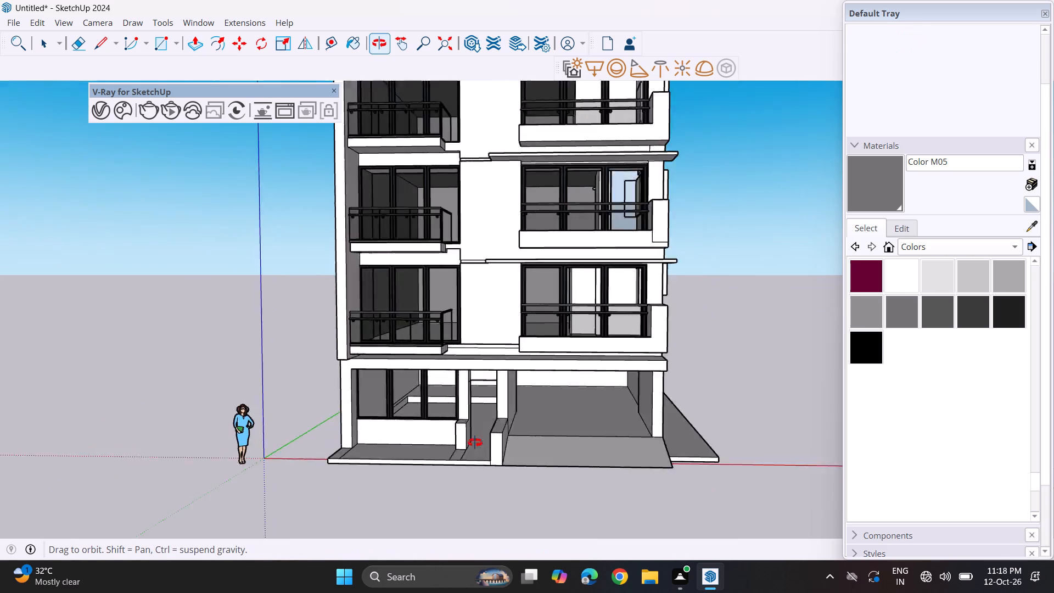
pyautogui.moveTo(475, 443); pyautogui.dragTo(612, 422, button='middle')
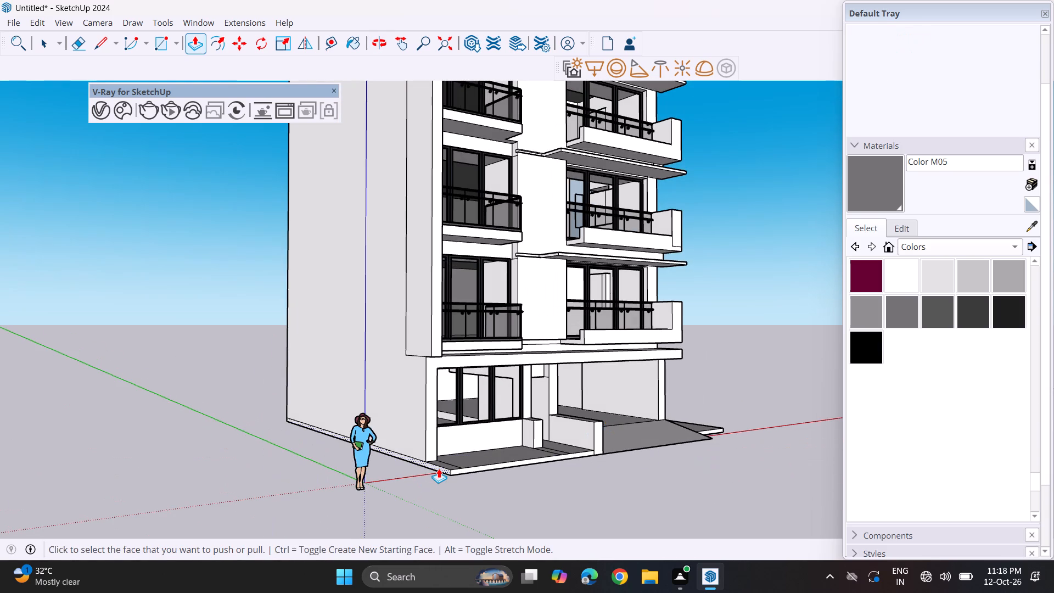
pyautogui.click(439, 468)
pyautogui.click(382, 471)
# Erase the leftover vertical seam and bottom edge line on the blank side wall near the front corner.
pyautogui.moveTo(474, 474); pyautogui.dragTo(239, 475, button='middle')
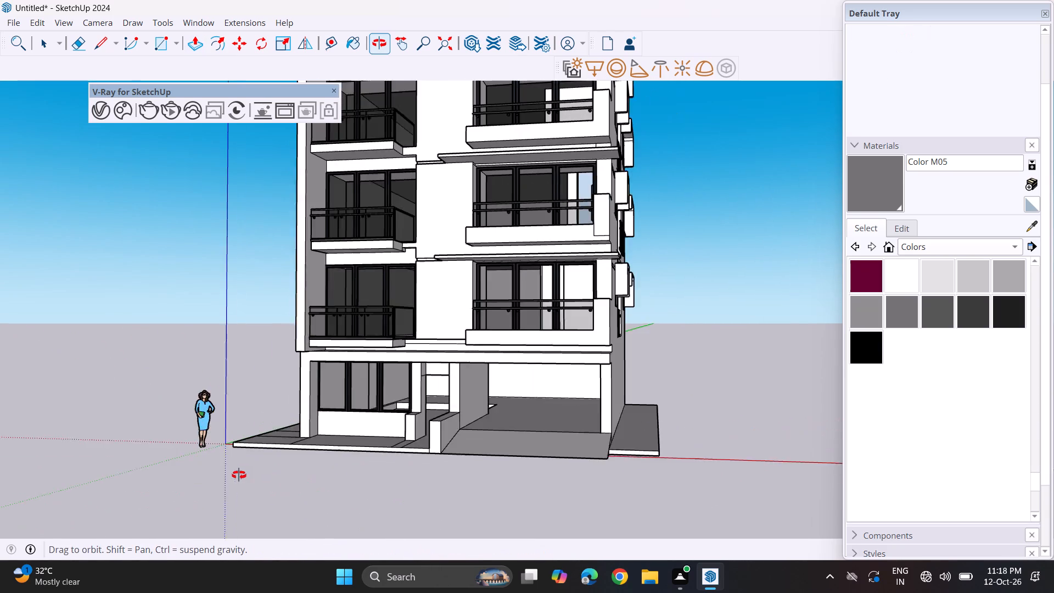
pyautogui.moveTo(239, 475); pyautogui.dragTo(181, 475, button='middle')
pyautogui.moveTo(323, 453); pyautogui.dragTo(748, 477, button='middle')
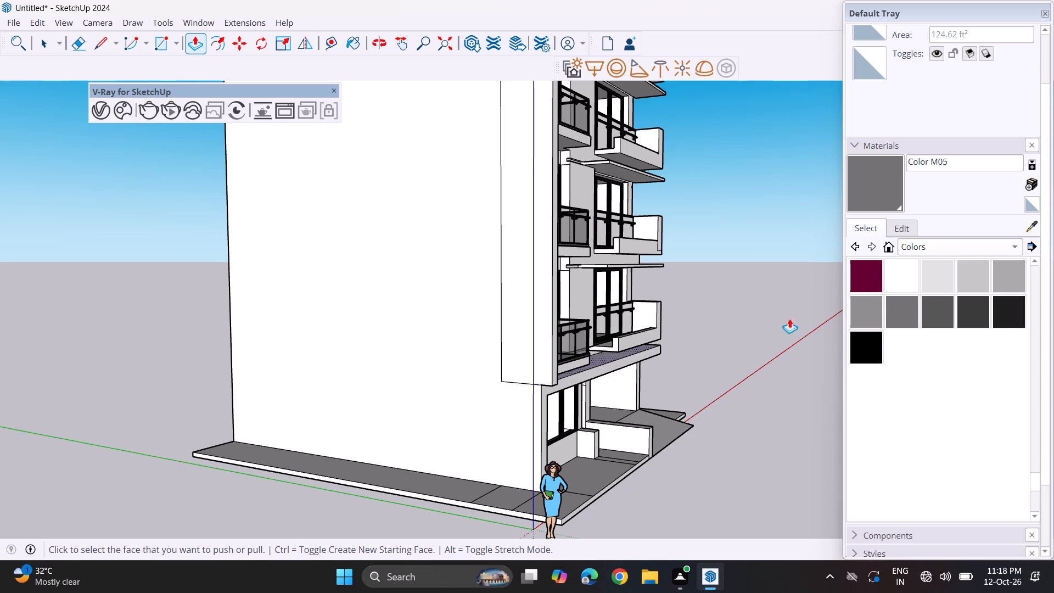
pyautogui.scroll(1, 404, 166)
pyautogui.click(80, 37)
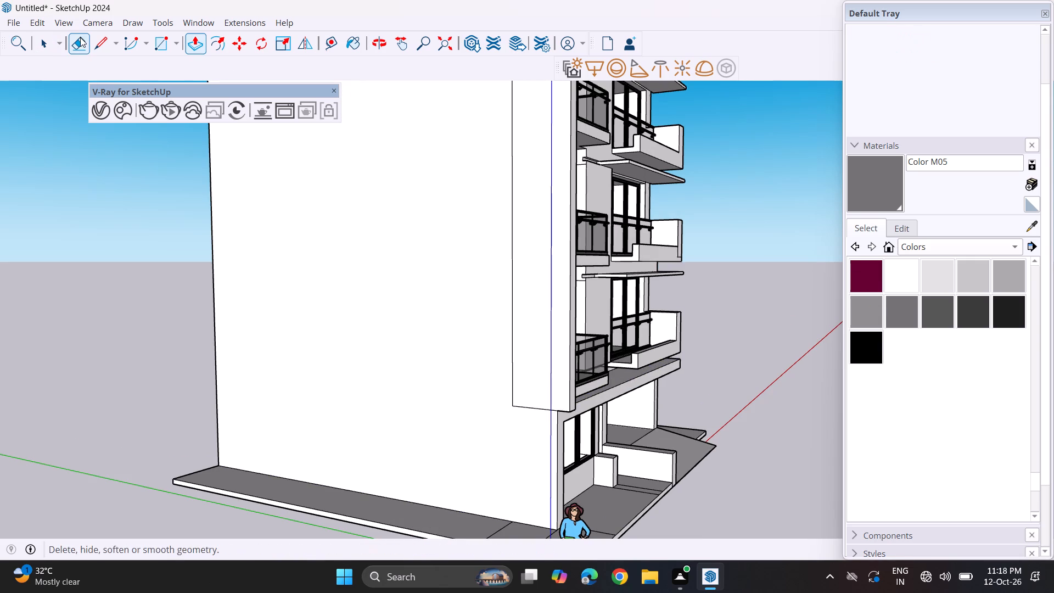
pyautogui.moveTo(532, 364); pyautogui.dragTo(515, 414)
pyautogui.moveTo(511, 377); pyautogui.dragTo(508, 382)
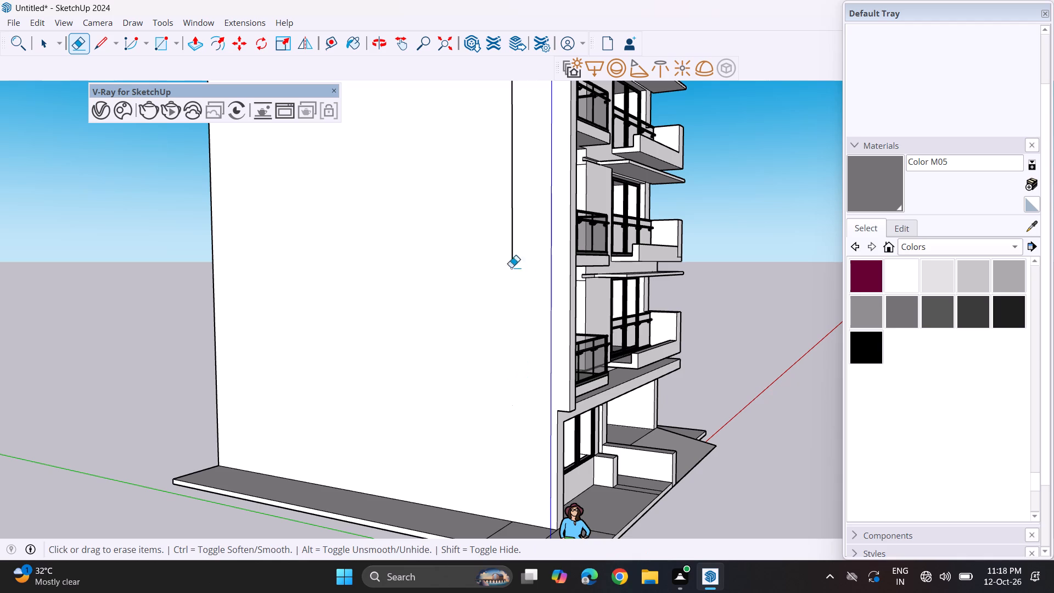
pyautogui.click(504, 257)
pyautogui.moveTo(523, 221); pyautogui.dragTo(505, 229)
# Examine the tower and its extended base from the front corner.
pyautogui.moveTo(703, 323); pyautogui.dragTo(309, 310, button='middle')
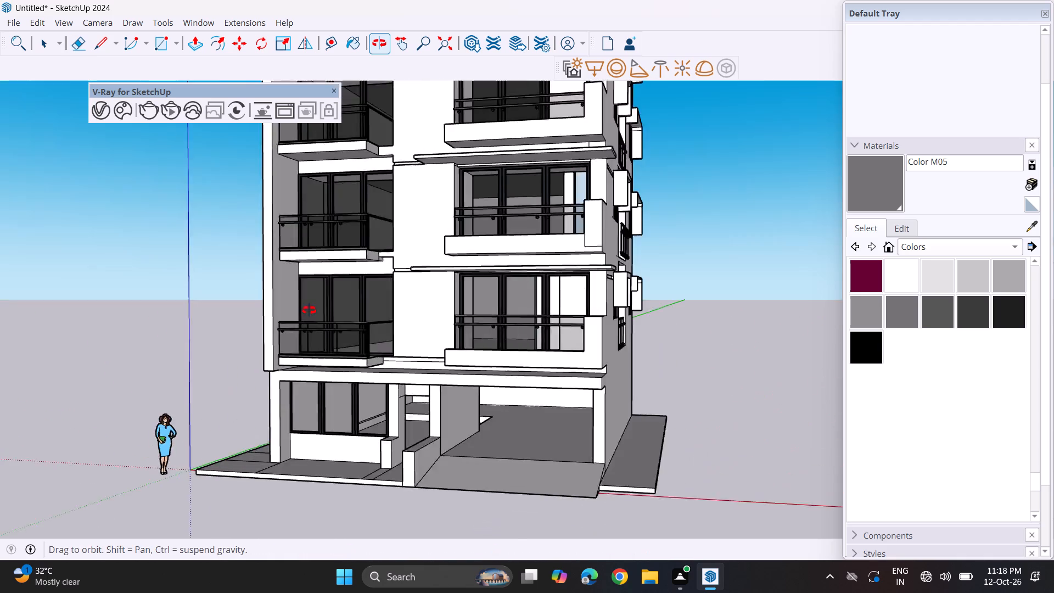
pyautogui.moveTo(309, 310); pyautogui.dragTo(246, 300, button='middle')
pyautogui.scroll(-6, 536, 193)
pyautogui.keyDown('shift'); pyautogui.moveTo(521, 207); pyautogui.dragTo(539, 309, button='middle'); pyautogui.keyUp('shift')
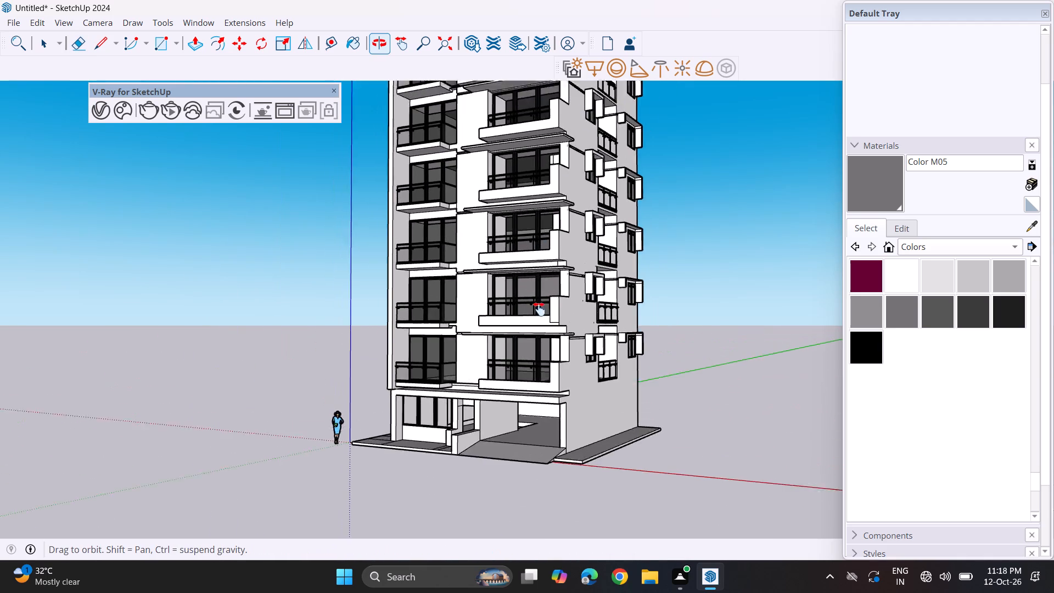
pyautogui.keyDown('shift'); pyautogui.moveTo(539, 309); pyautogui.dragTo(487, 393, button='middle'); pyautogui.keyUp('shift')
pyautogui.scroll(-1, 480, 376)
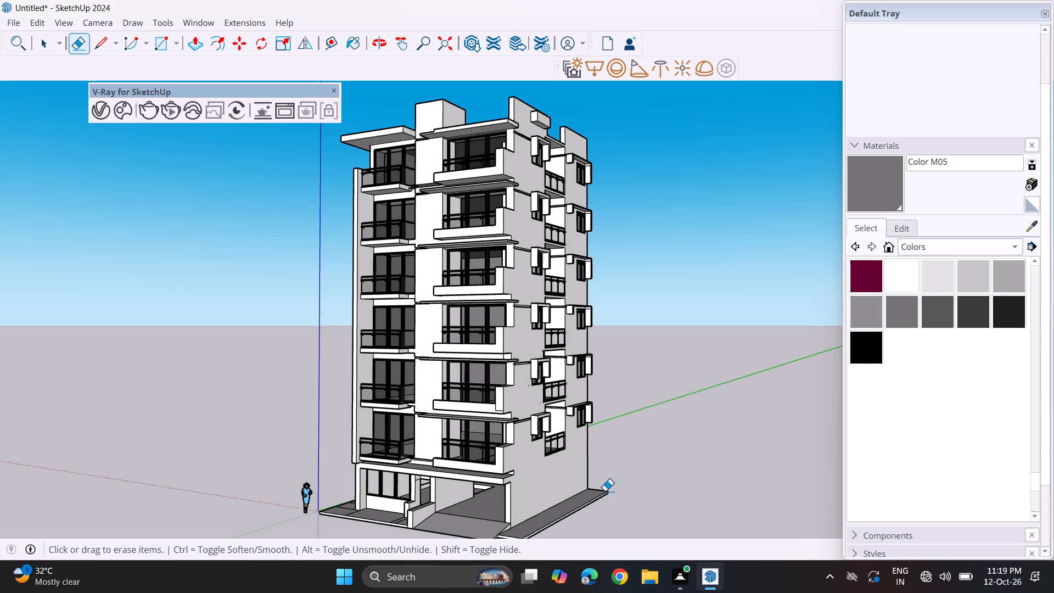
pyautogui.keyDown('shift'); pyautogui.moveTo(608, 483); pyautogui.dragTo(557, 472, button='middle'); pyautogui.keyUp('shift')
pyautogui.press('space')
pyautogui.click(623, 474)
pyautogui.keyDown('shift'); pyautogui.moveTo(602, 488); pyautogui.dragTo(600, 354, button='middle'); pyautogui.keyUp('shift')
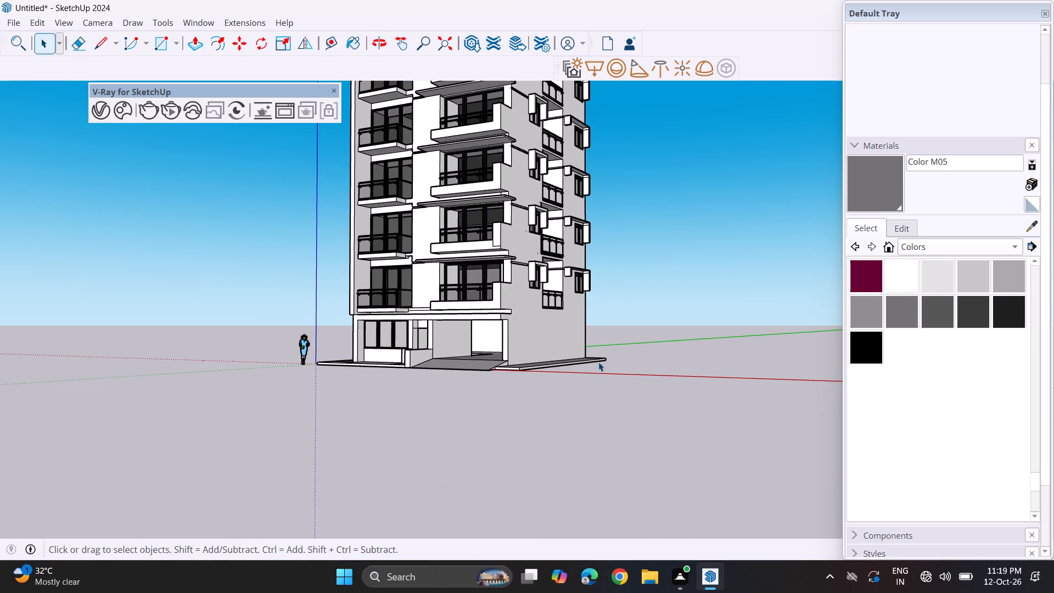
pyautogui.moveTo(598, 362); pyautogui.dragTo(607, 388, button='middle')
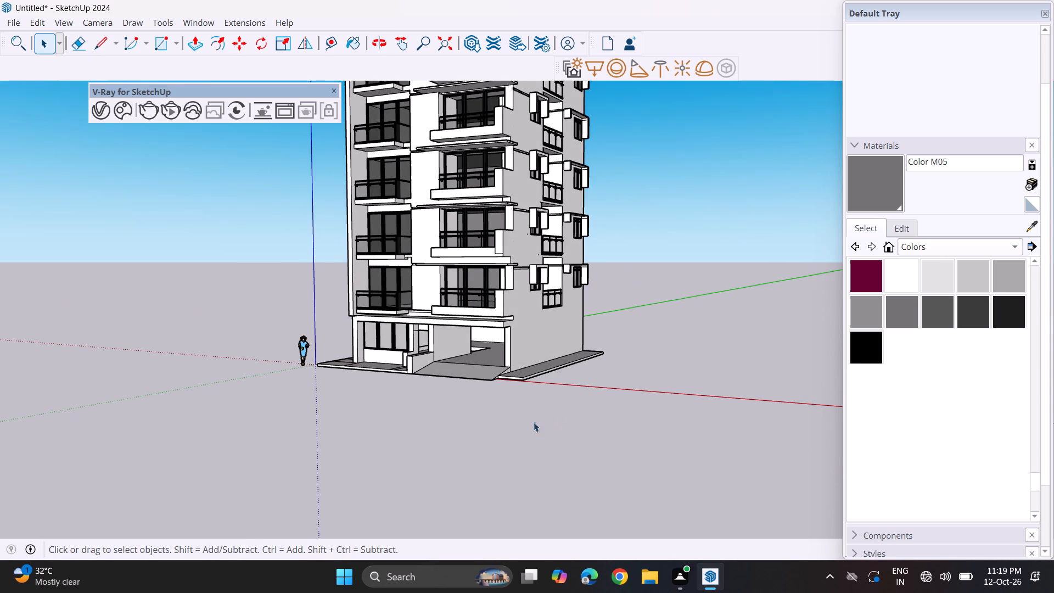
# Draw a line across the blank-side base slab near its front end, marking a narrow strip for a wall.
pyautogui.scroll(9, 513, 395)
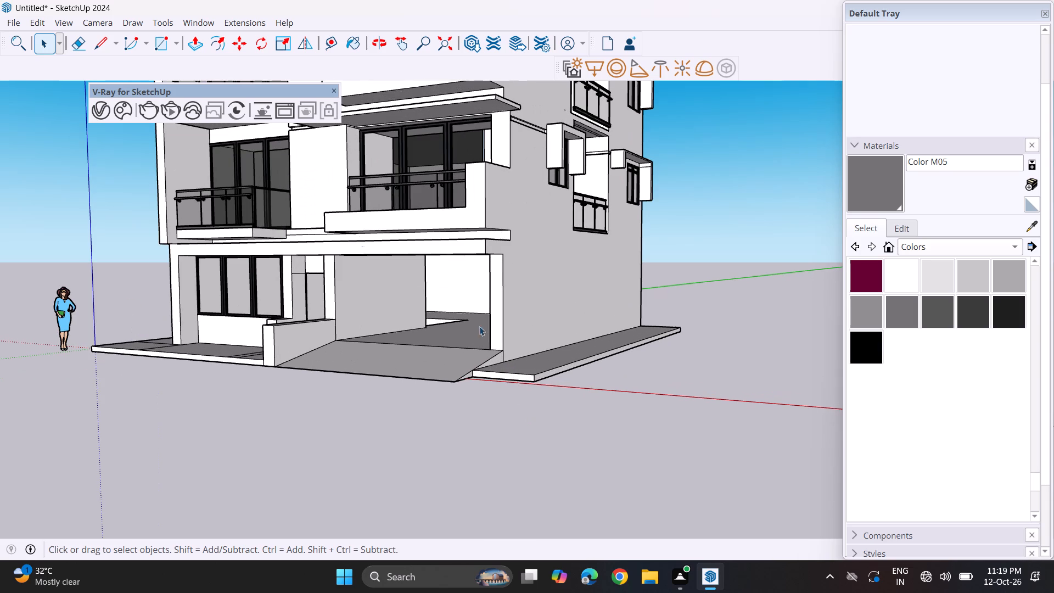
pyautogui.click(98, 50)
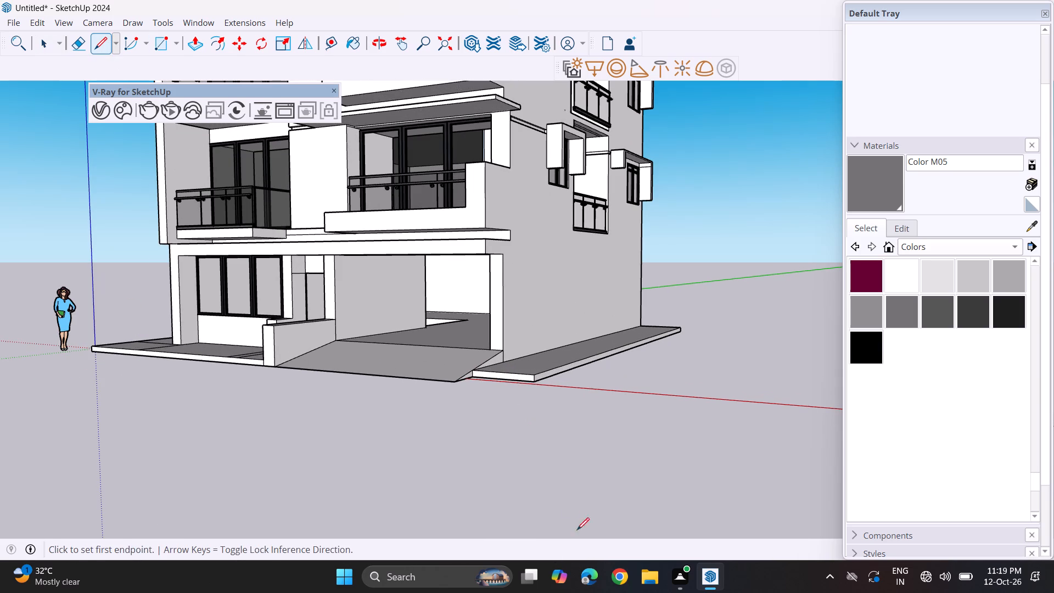
pyautogui.moveTo(554, 339); pyautogui.dragTo(406, 592, button='middle')
pyautogui.scroll(3, 403, 513)
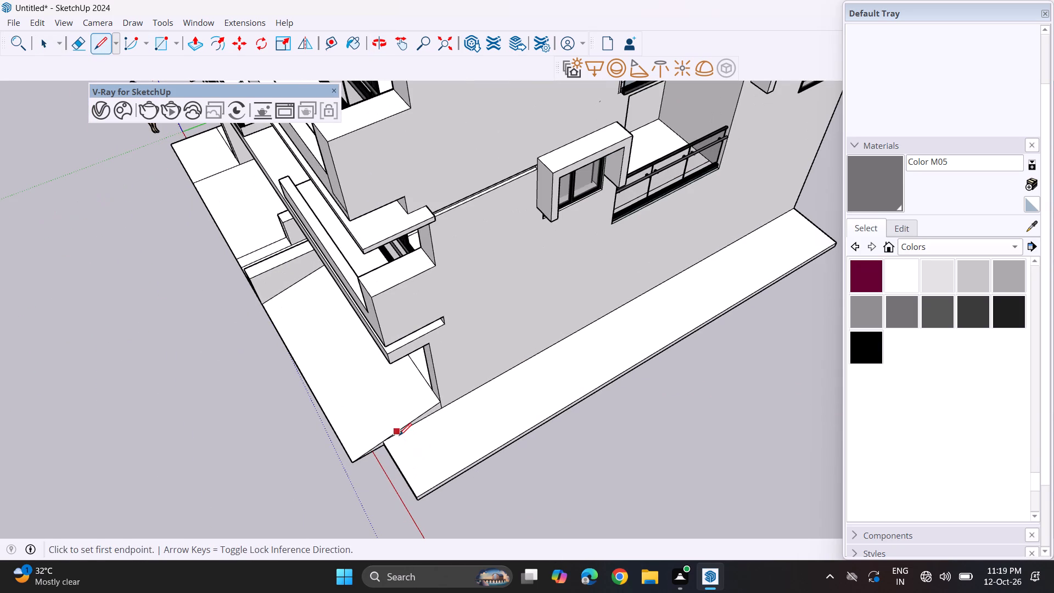
pyautogui.scroll(10, 394, 441)
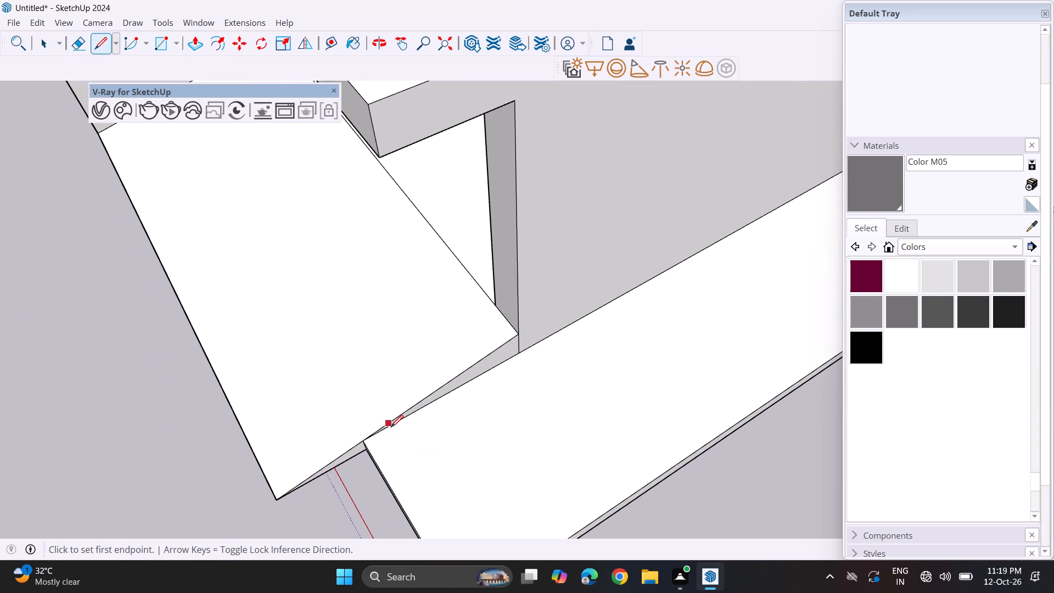
pyautogui.click(391, 430)
pyautogui.keyDown('shift'); pyautogui.moveTo(440, 508); pyautogui.dragTo(416, 348, button='middle'); pyautogui.keyUp('shift')
pyautogui.click(465, 421)
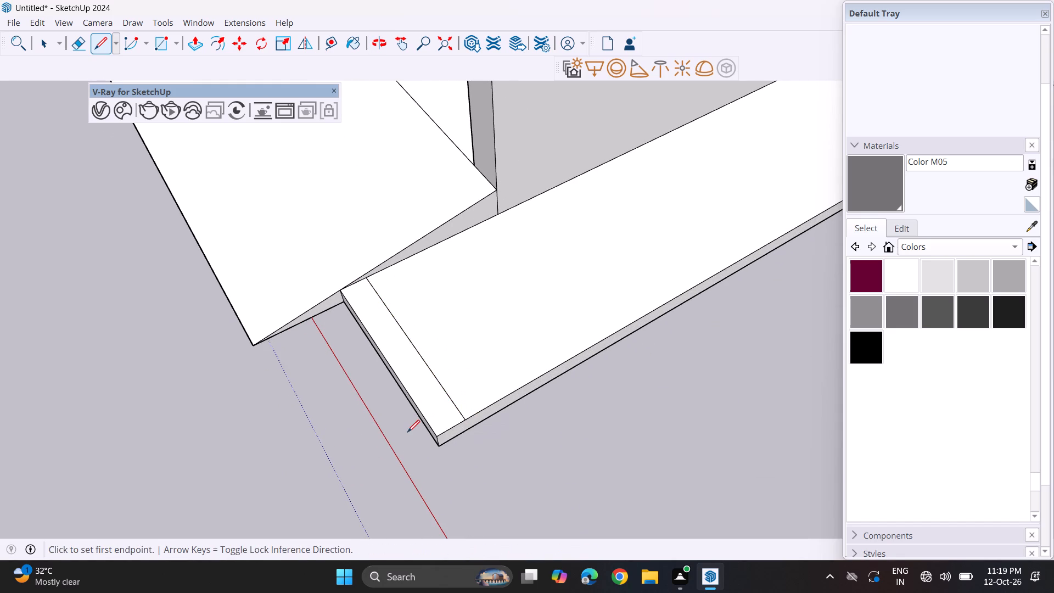
# Pull the narrow strip at the slab's front end up into a wall reaching the underside of the beam.
pyautogui.moveTo(341, 425); pyautogui.dragTo(553, 283, button='middle')
pyautogui.moveTo(396, 457); pyautogui.dragTo(487, 316, button='middle')
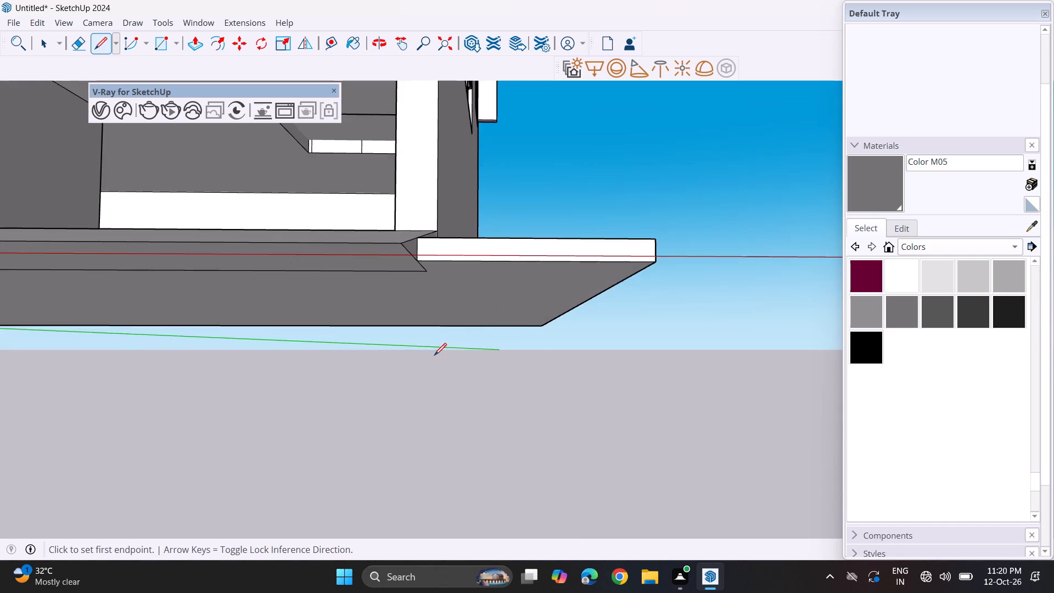
pyautogui.scroll(-10, 434, 355)
pyautogui.moveTo(466, 344); pyautogui.dragTo(407, 451, button='middle')
pyautogui.scroll(4, 456, 391)
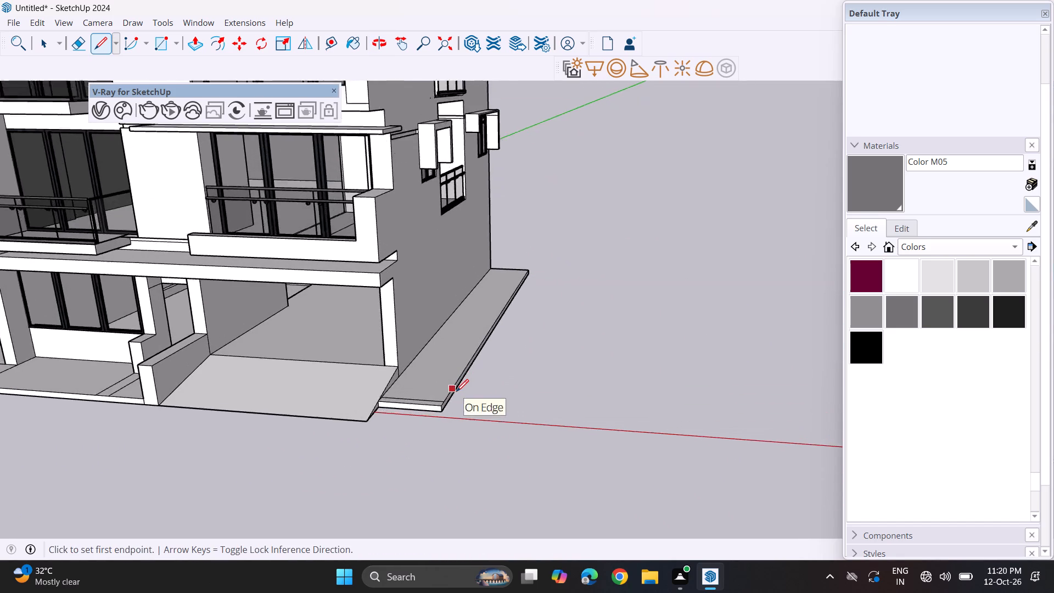
pyautogui.scroll(4, 456, 391)
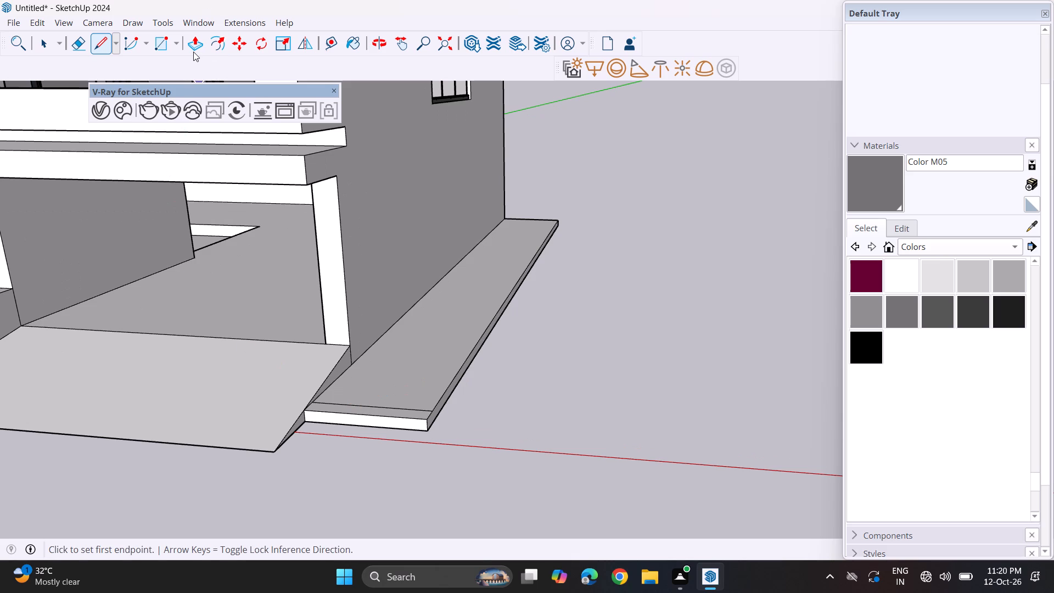
pyautogui.click(193, 52)
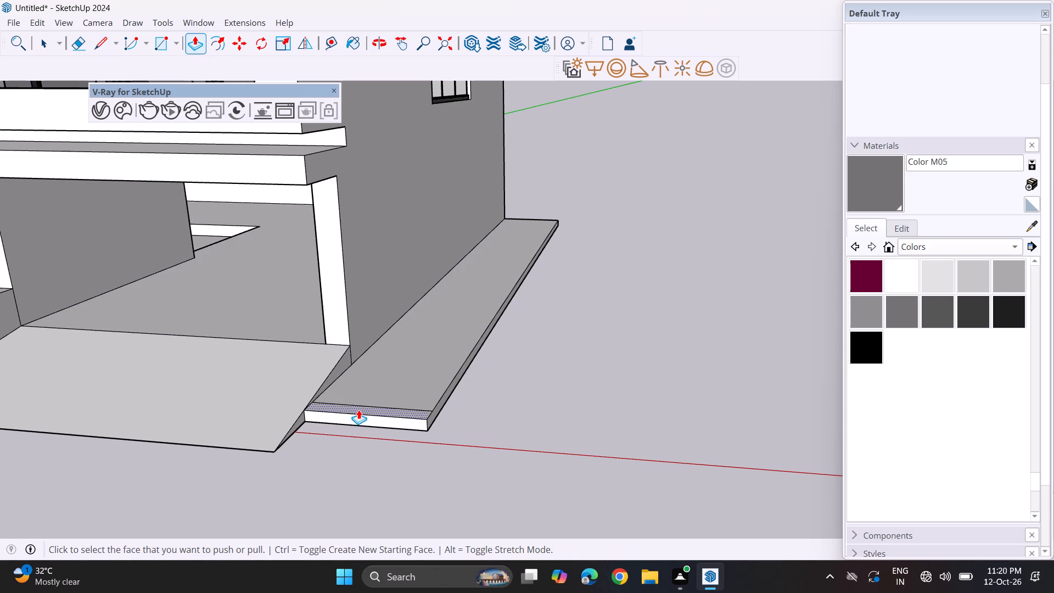
pyautogui.click(358, 410)
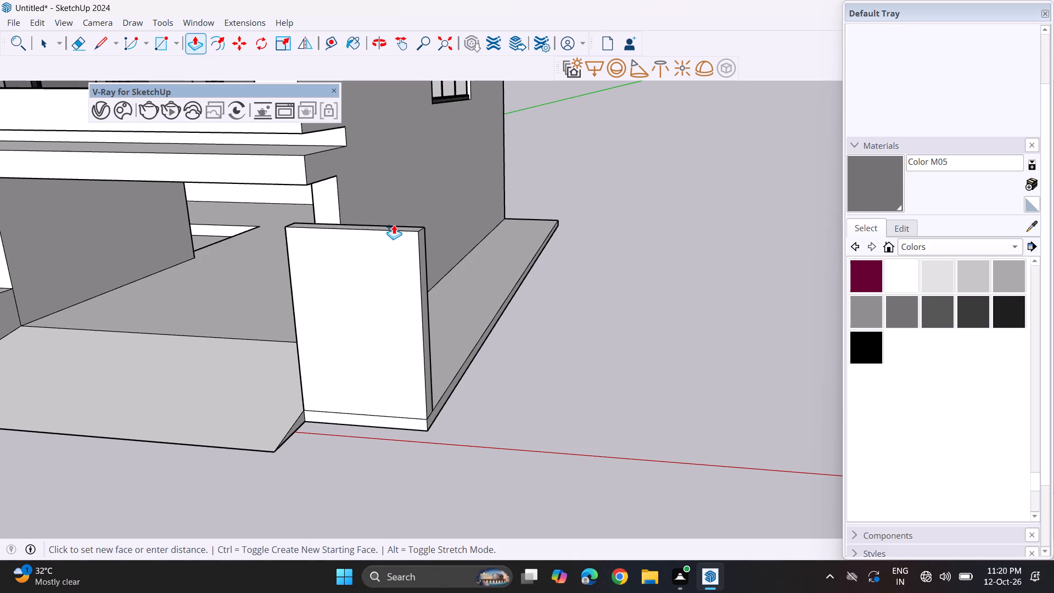
pyautogui.scroll(-2, 394, 225)
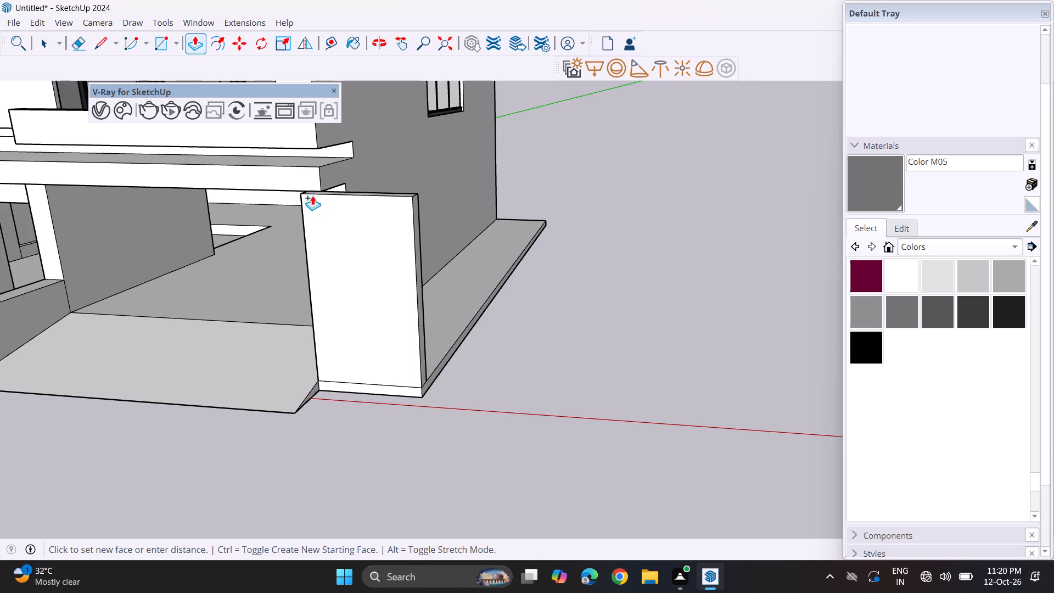
pyautogui.click(282, 188)
# Push the new wall's ramp-side end face inward slightly, away from the ramp.
pyautogui.moveTo(300, 297); pyautogui.dragTo(526, 271, button='middle')
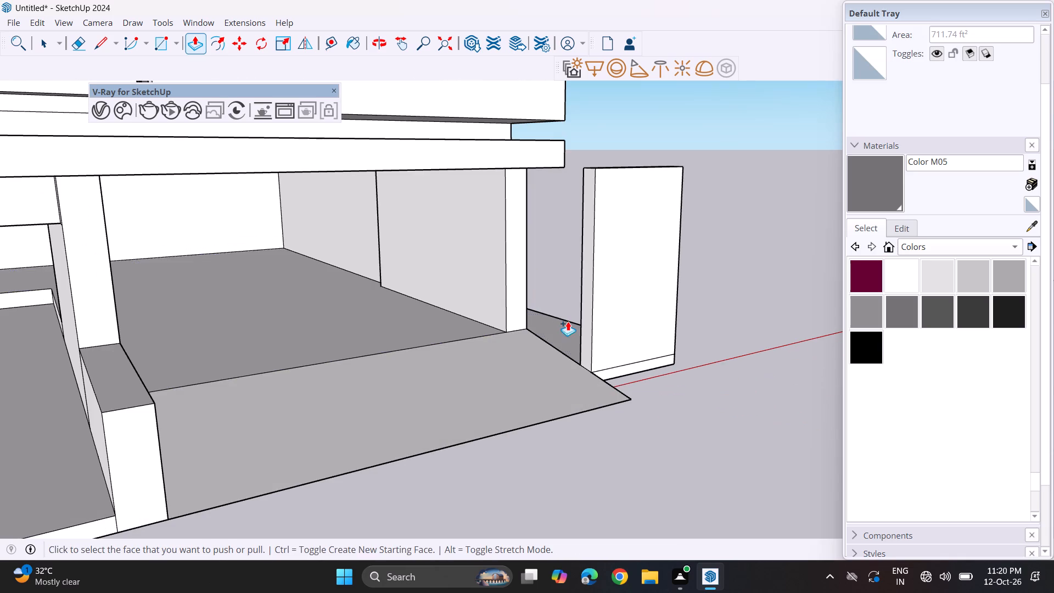
pyautogui.click(583, 338)
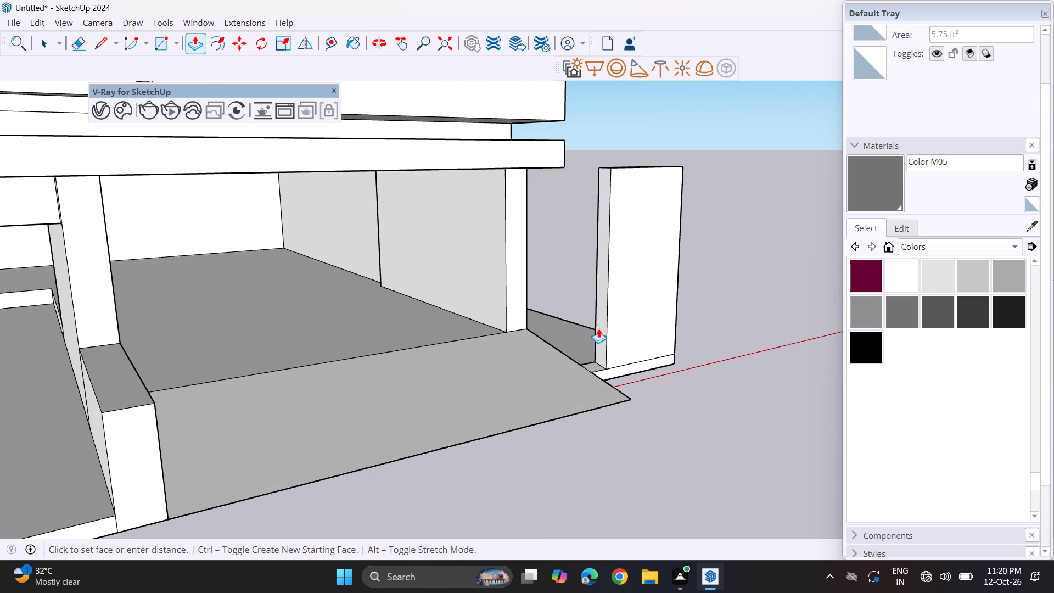
pyautogui.click(598, 328)
# Divide the wall's top with a cross line and push the outer portion down, leaving a tall pier beside a low wall.
pyautogui.moveTo(635, 328); pyautogui.dragTo(383, 355, button='middle')
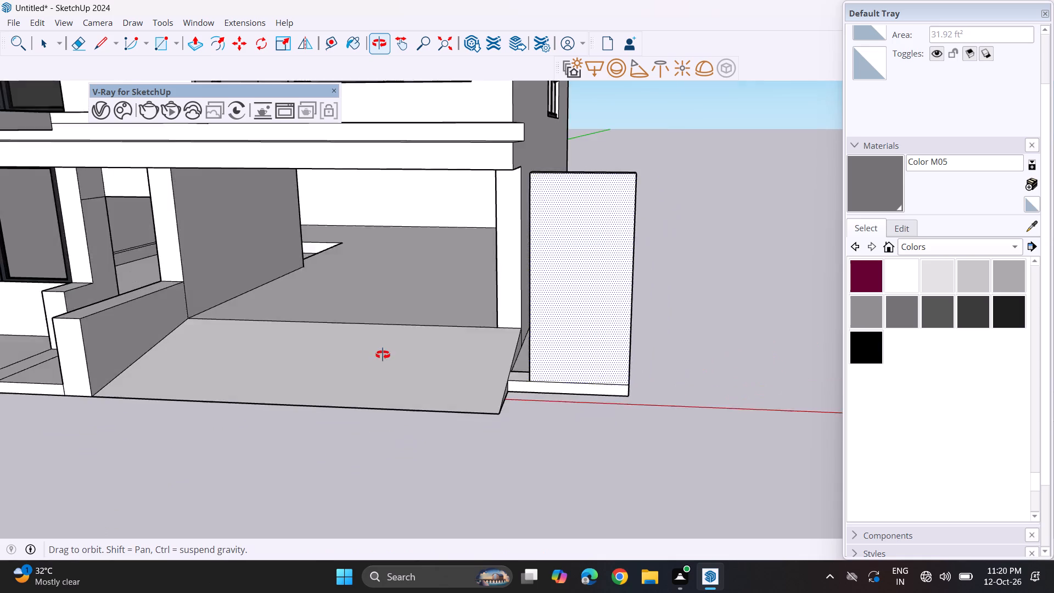
pyautogui.moveTo(383, 355); pyautogui.dragTo(377, 359, button='middle')
pyautogui.moveTo(100, 44); pyautogui.dragTo(104, 52)
pyautogui.moveTo(649, 145); pyautogui.dragTo(619, 256, button='middle')
pyautogui.scroll(4, 540, 312)
pyautogui.click(503, 314)
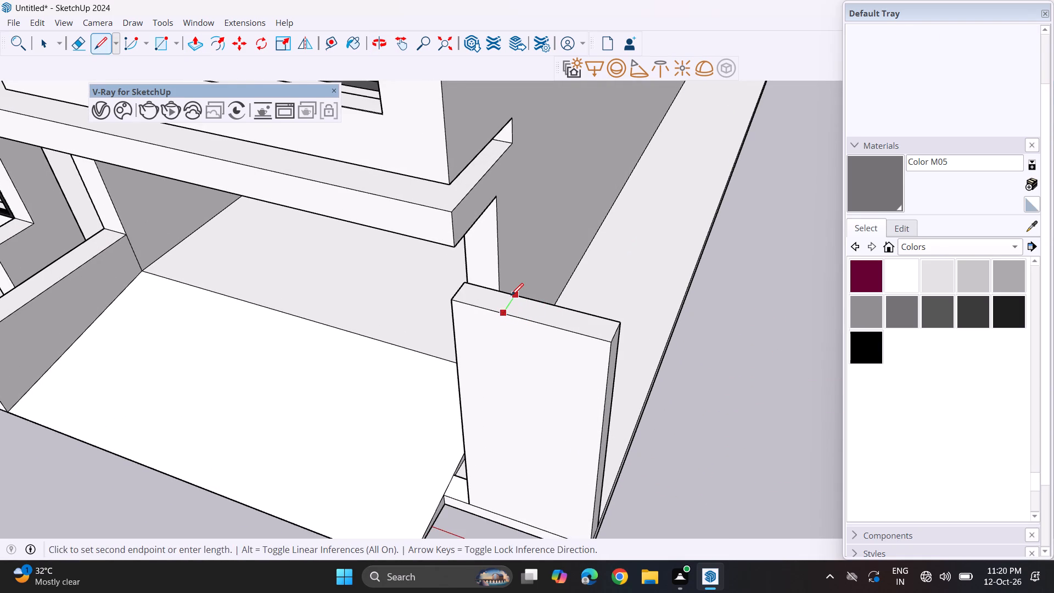
pyautogui.click(511, 295)
pyautogui.click(192, 47)
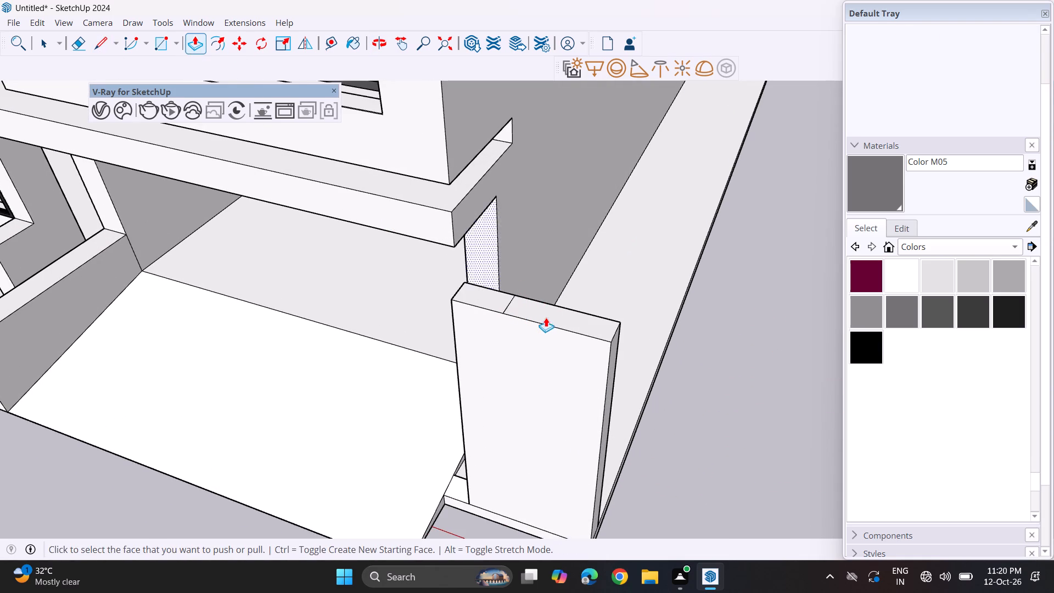
pyautogui.click(548, 318)
pyautogui.moveTo(572, 409); pyautogui.dragTo(590, 239, button='middle')
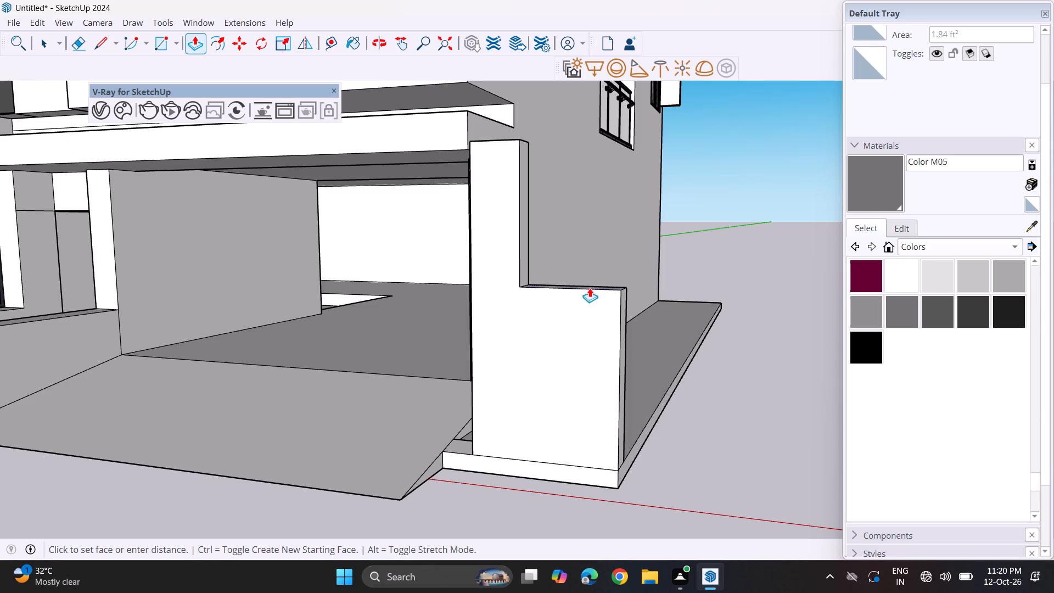
pyautogui.click(585, 291)
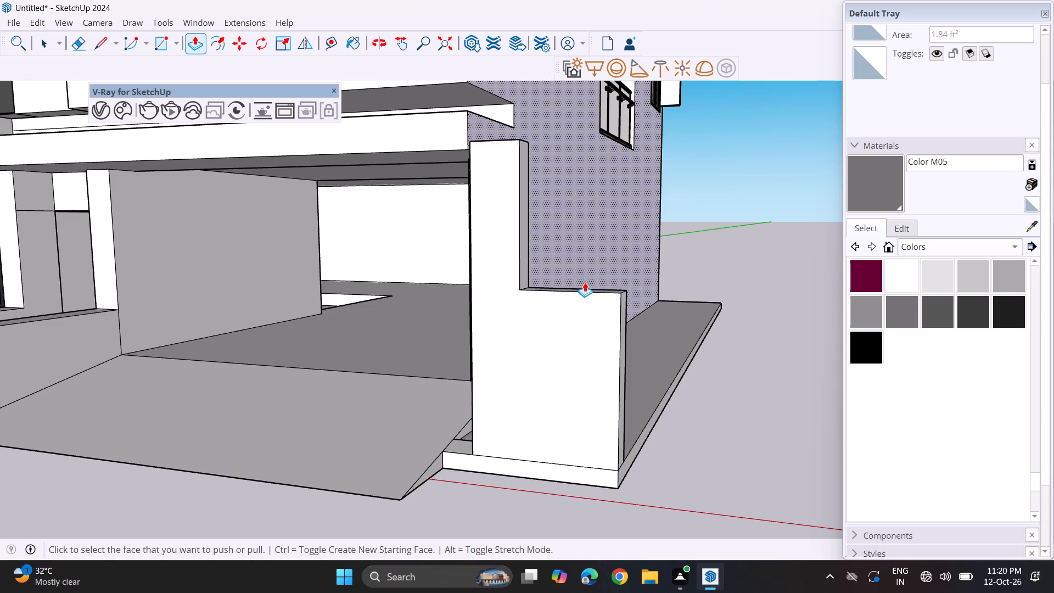
# Push the pier's outer side face and the low wall's top inward as new faces, marking a thin border band along both.
pyautogui.click(523, 282)
pyautogui.click(519, 279)
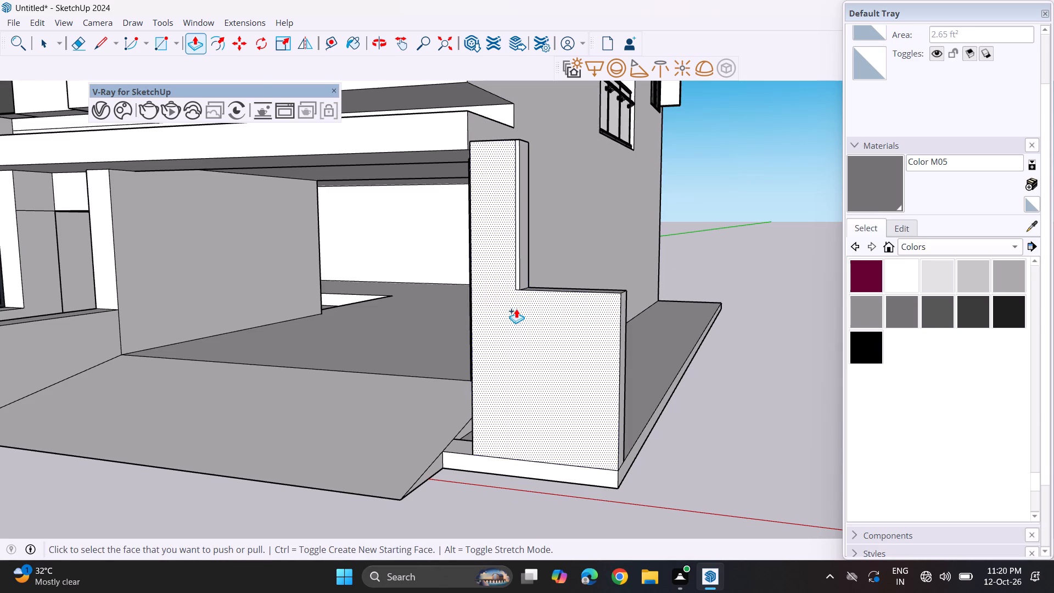
pyautogui.moveTo(529, 285); pyautogui.dragTo(522, 382, button='middle')
pyautogui.click(537, 394)
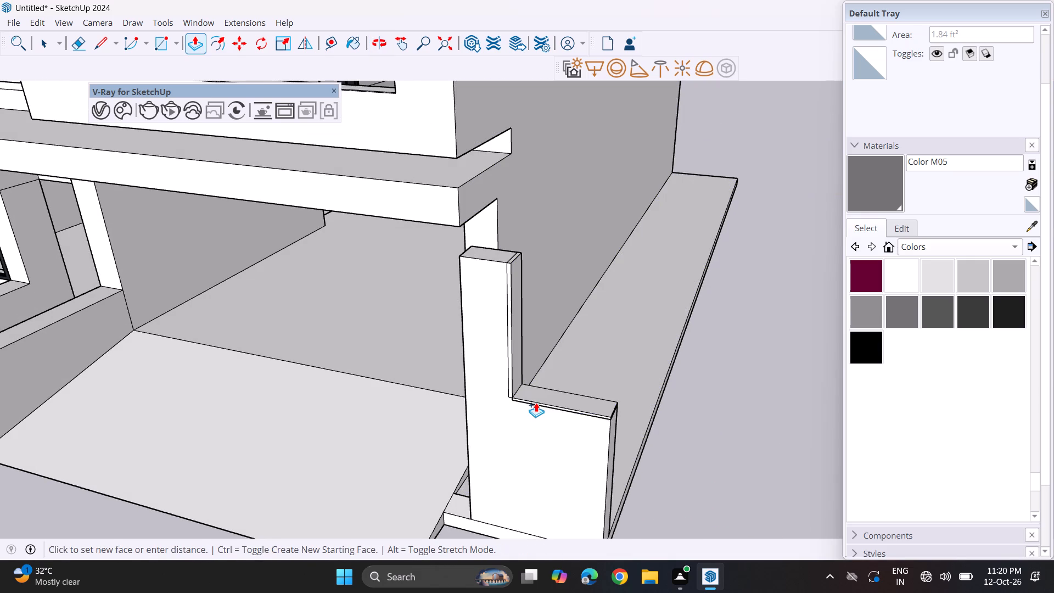
pyautogui.click(536, 401)
# Join the two border bands with lines at the inner corner of the wall, and erase the dividing edges there.
pyautogui.scroll(1, 541, 404)
pyautogui.moveTo(541, 404); pyautogui.dragTo(562, 344, button='middle')
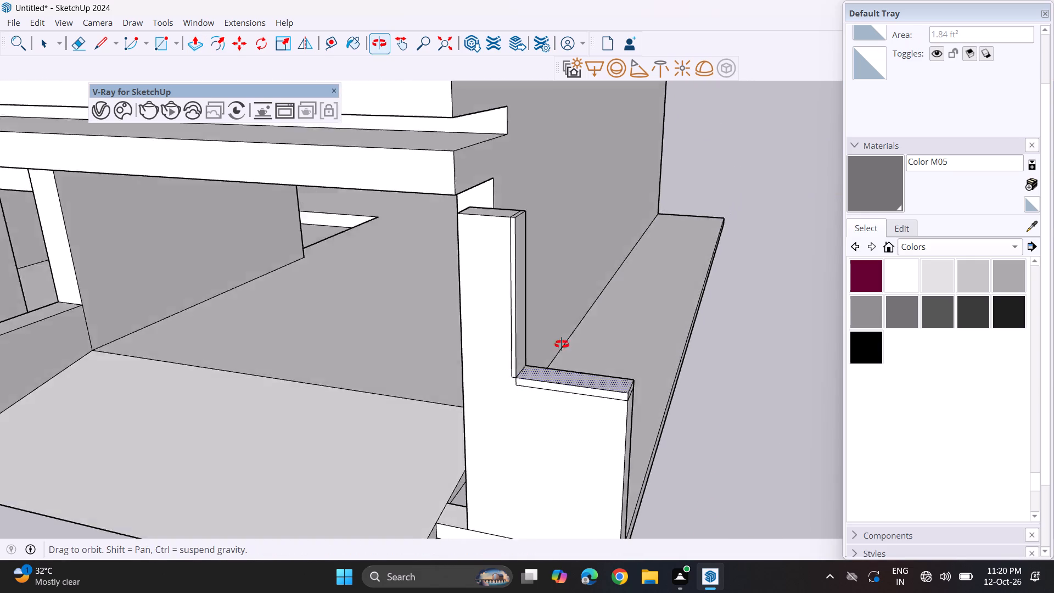
pyautogui.moveTo(562, 344); pyautogui.dragTo(573, 320, button='middle')
pyautogui.scroll(19, 542, 344)
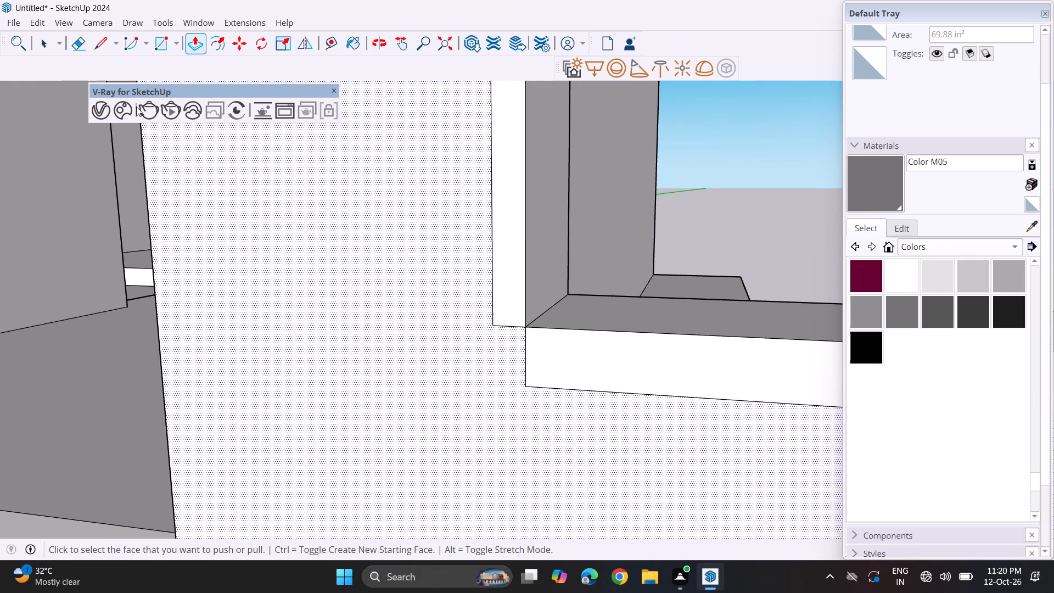
pyautogui.moveTo(92, 40); pyautogui.dragTo(103, 49)
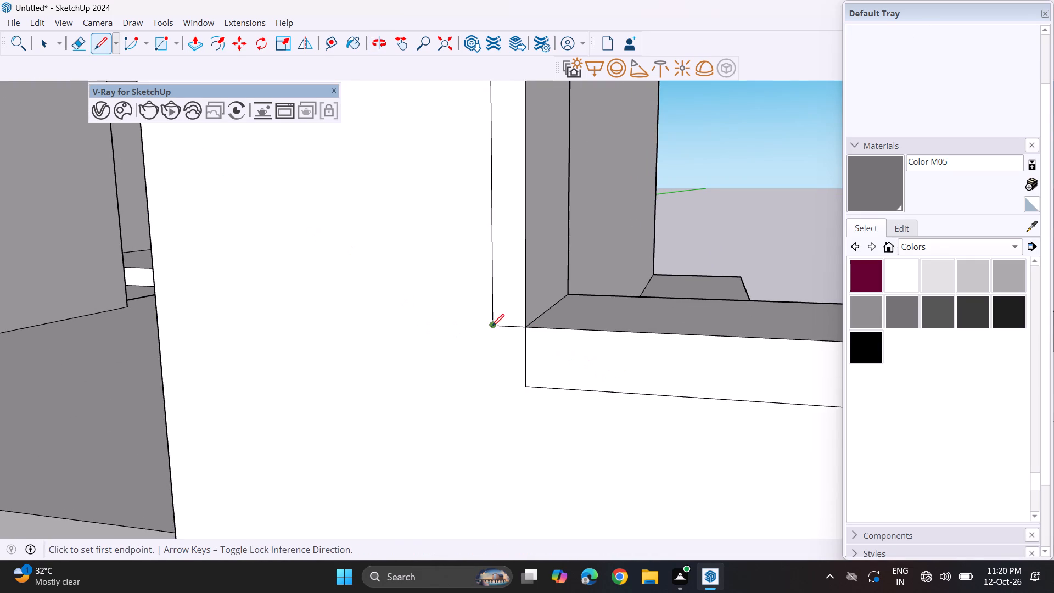
pyautogui.click(492, 326)
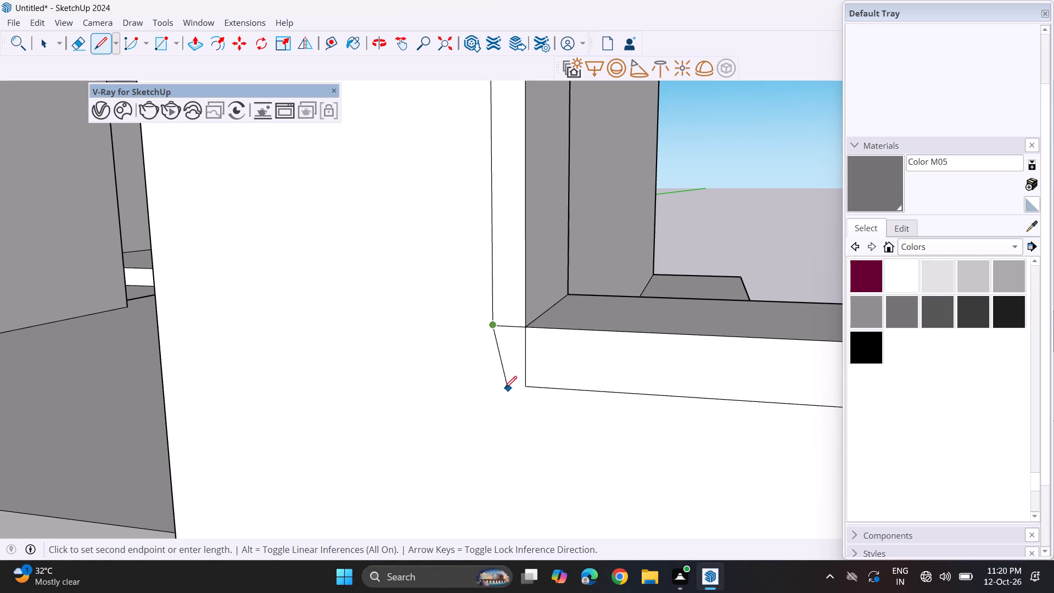
pyautogui.click(494, 385)
pyautogui.click(523, 384)
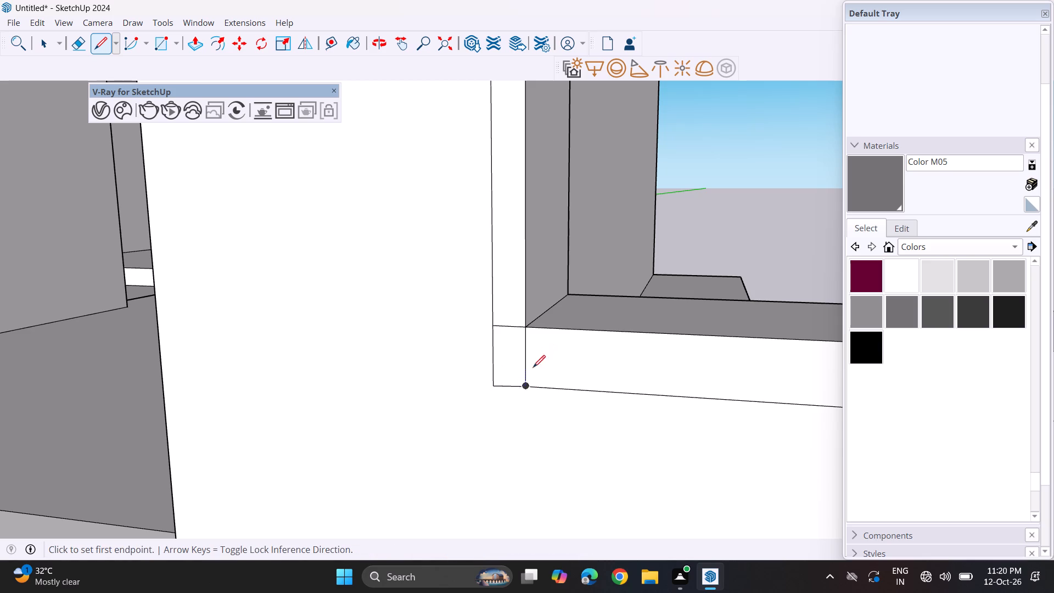
pyautogui.press('space')
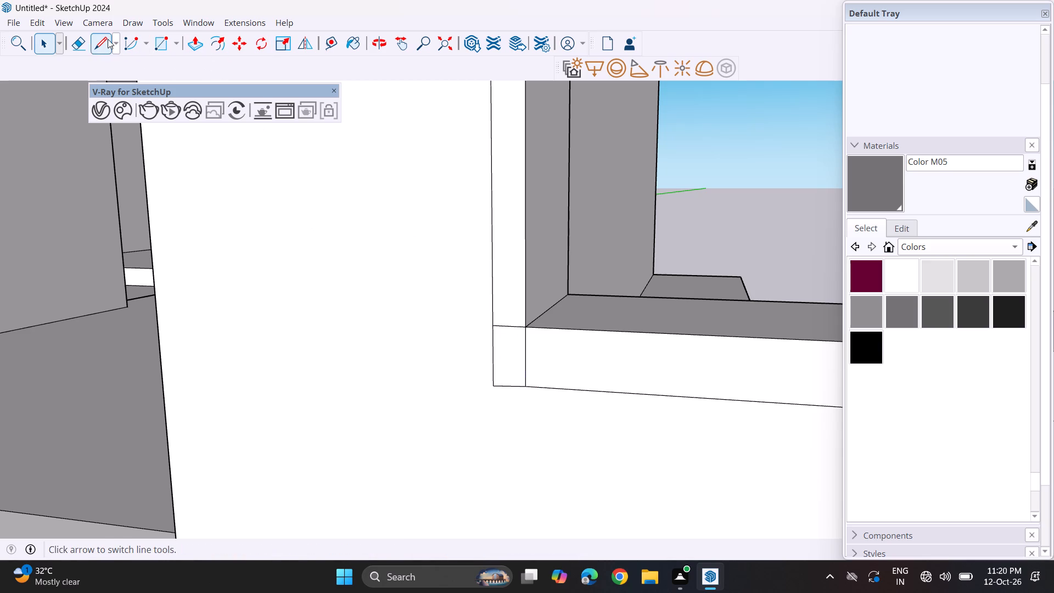
pyautogui.click(76, 43)
pyautogui.moveTo(503, 328); pyautogui.dragTo(511, 344)
pyautogui.moveTo(519, 353); pyautogui.dragTo(554, 364)
# Pull the blank-side base slab's long outer edge face further outward, beyond the low wall.
pyautogui.scroll(-20, 513, 386)
pyautogui.scroll(-3, 513, 386)
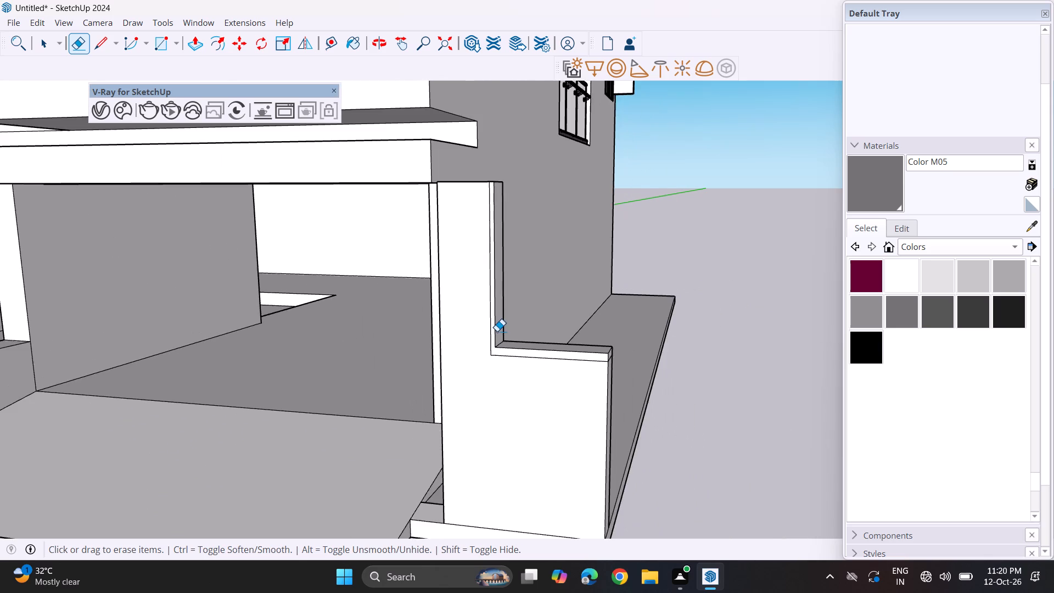
pyautogui.scroll(-1, 497, 331)
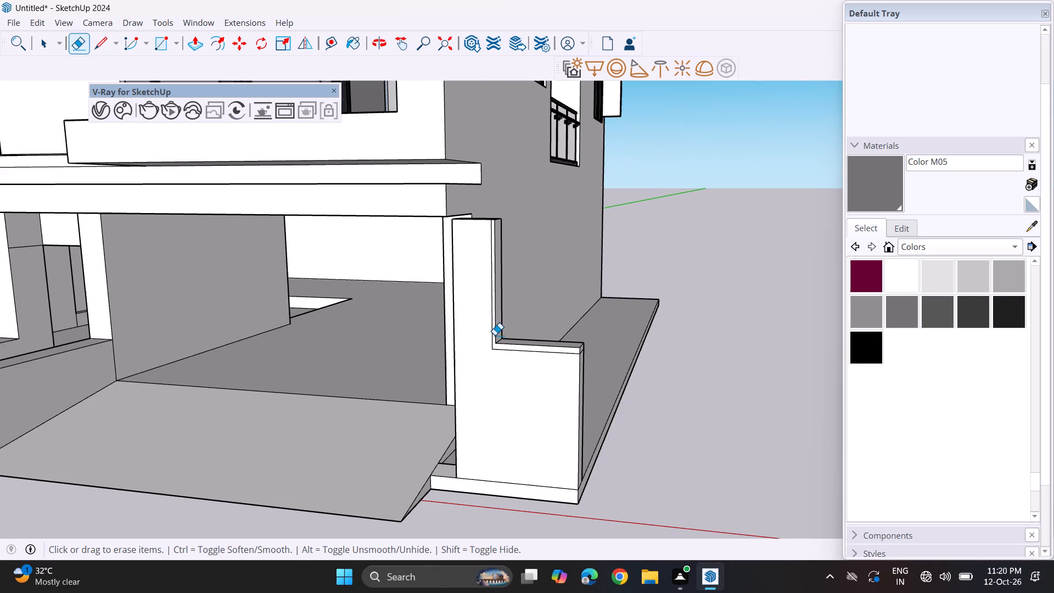
pyautogui.scroll(-4, 495, 335)
pyautogui.moveTo(593, 417); pyautogui.dragTo(476, 389, button='middle')
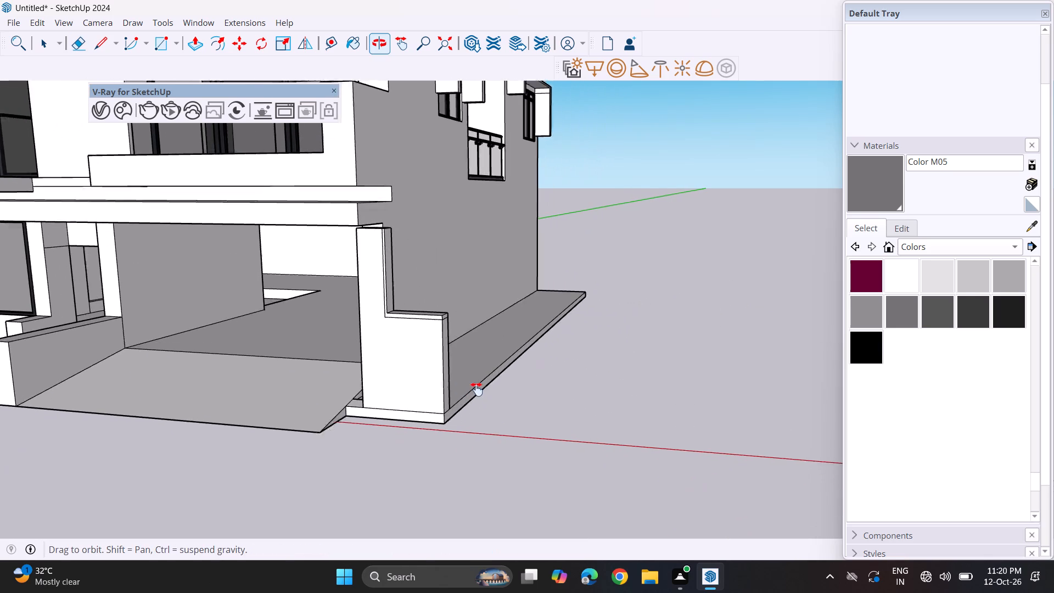
pyautogui.moveTo(476, 389); pyautogui.dragTo(461, 386, button='middle')
pyautogui.moveTo(466, 384); pyautogui.dragTo(437, 435, button='middle')
pyautogui.scroll(1, 435, 426)
pyautogui.press('space')
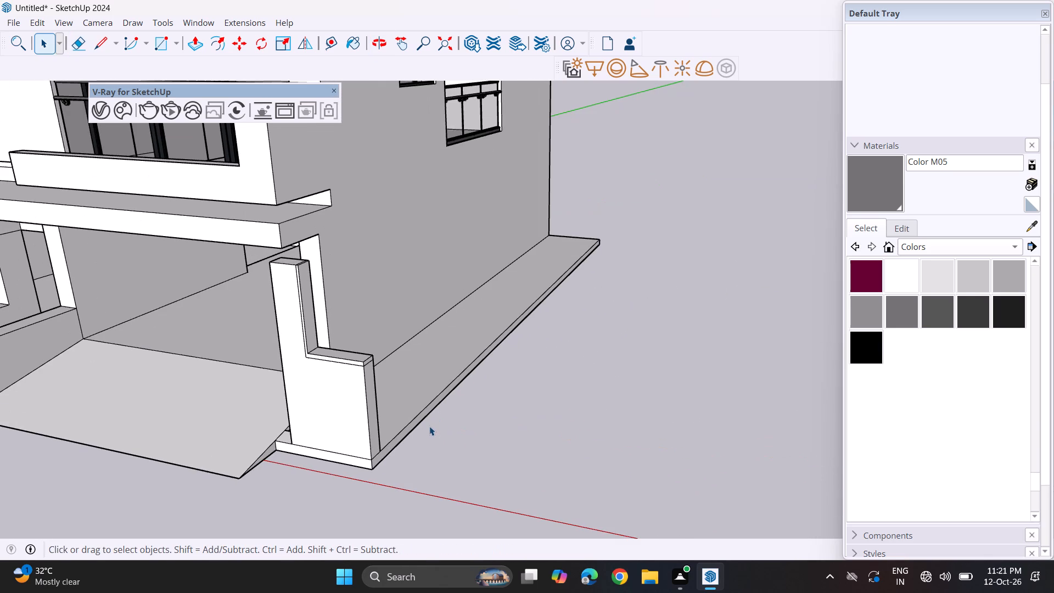
pyautogui.press('p')
pyautogui.click(424, 415)
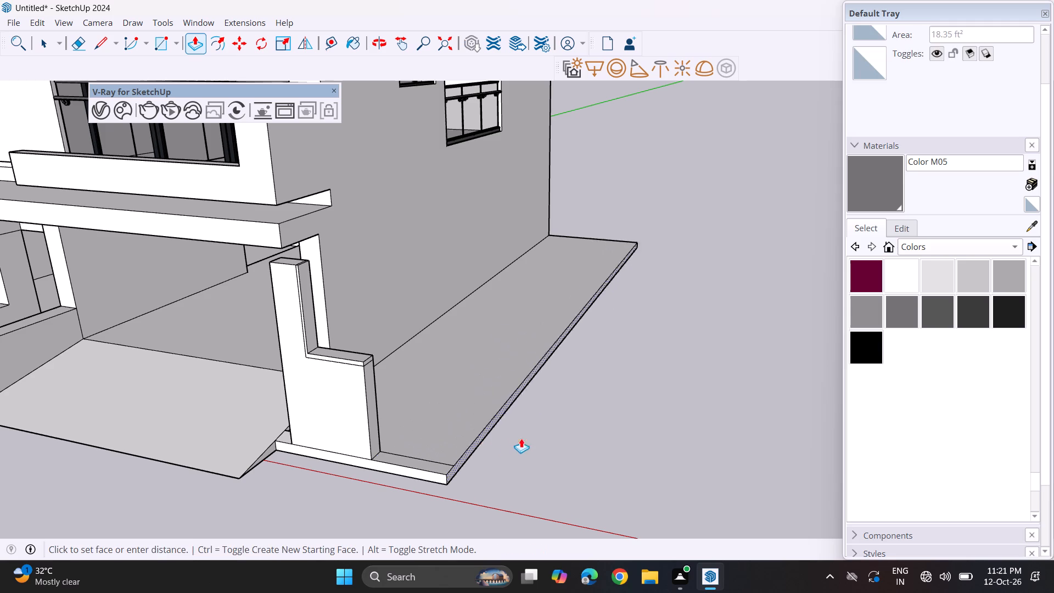
pyautogui.click(567, 446)
# Extend the low wall's end face and its top border band outward to the slab's new outer edge.
pyautogui.click(373, 420)
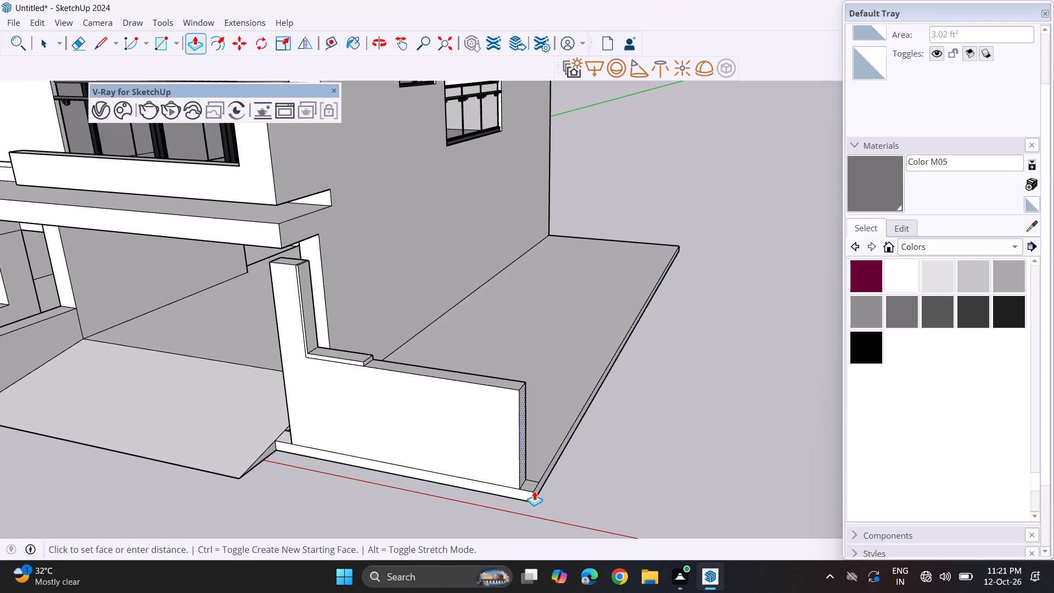
pyautogui.click(535, 491)
pyautogui.doubleClick(371, 356)
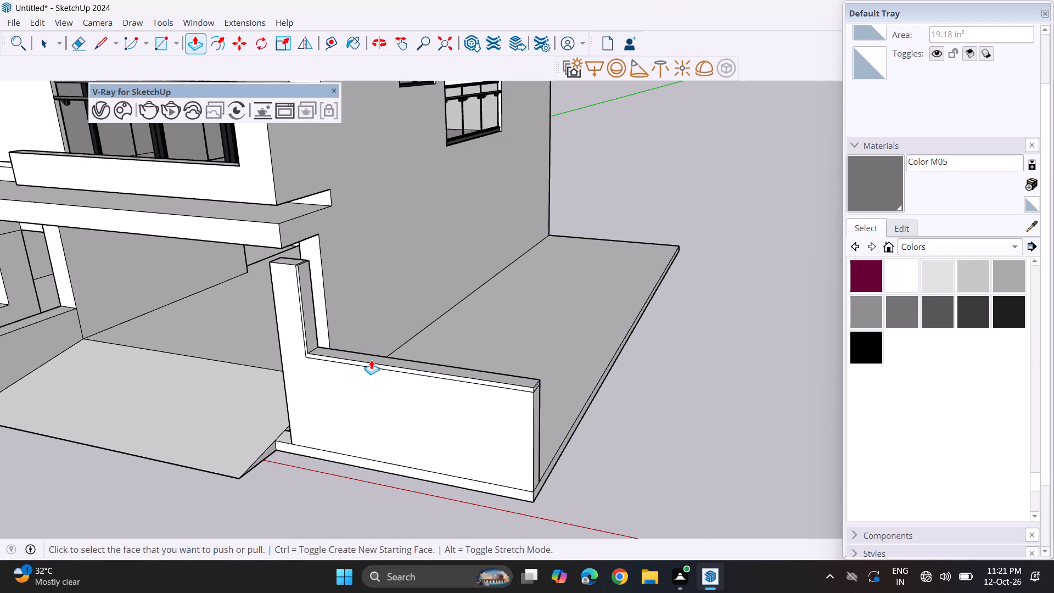
# Erase the stray dividing lines on the ground-floor slab in front of and beside the window bay.
pyautogui.scroll(-2, 359, 409)
pyautogui.keyDown('shift'); pyautogui.moveTo(335, 423); pyautogui.dragTo(755, 434, button='middle'); pyautogui.keyUp('shift')
pyautogui.moveTo(281, 401); pyautogui.dragTo(374, 367, button='middle')
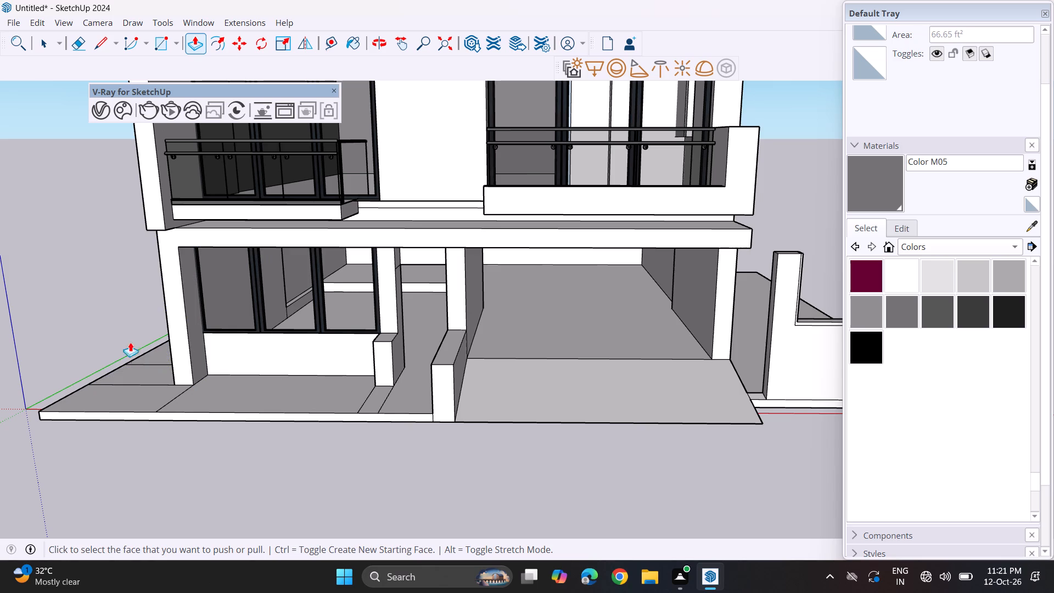
pyautogui.keyDown('shift'); pyautogui.moveTo(122, 346); pyautogui.dragTo(397, 371, button='middle'); pyautogui.keyUp('shift')
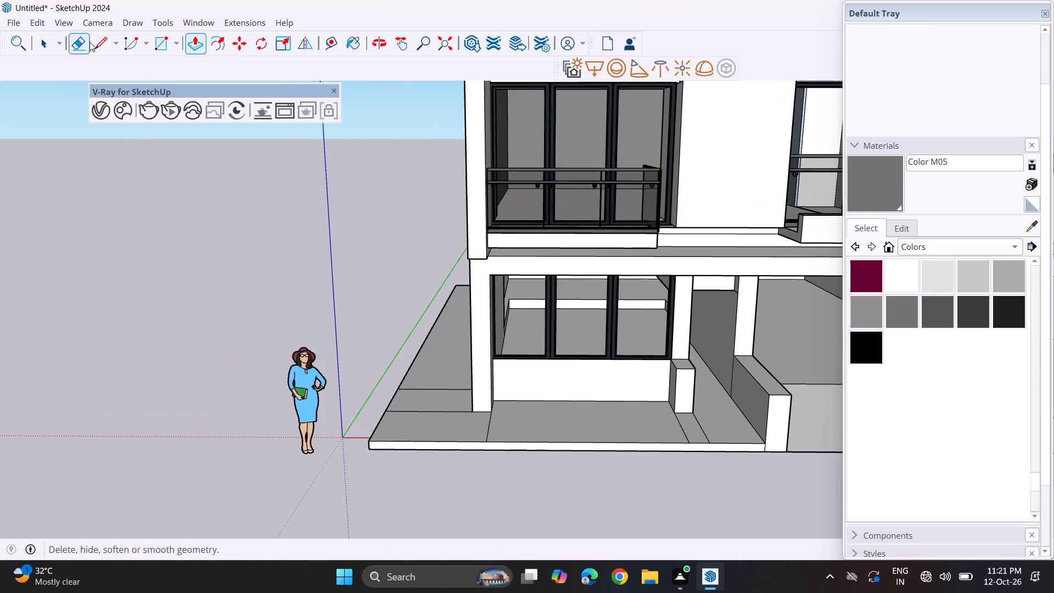
pyautogui.moveTo(76, 44); pyautogui.dragTo(85, 45)
pyautogui.moveTo(439, 382); pyautogui.dragTo(434, 406)
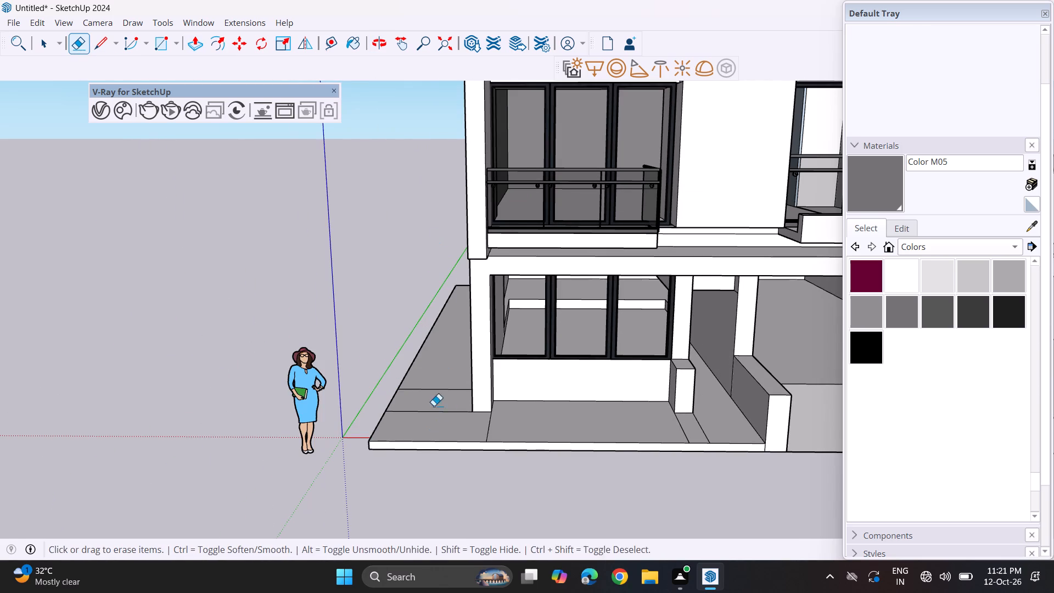
pyautogui.moveTo(434, 406); pyautogui.dragTo(432, 422)
pyautogui.moveTo(470, 429); pyautogui.dragTo(499, 428)
pyautogui.moveTo(655, 429); pyautogui.dragTo(725, 428)
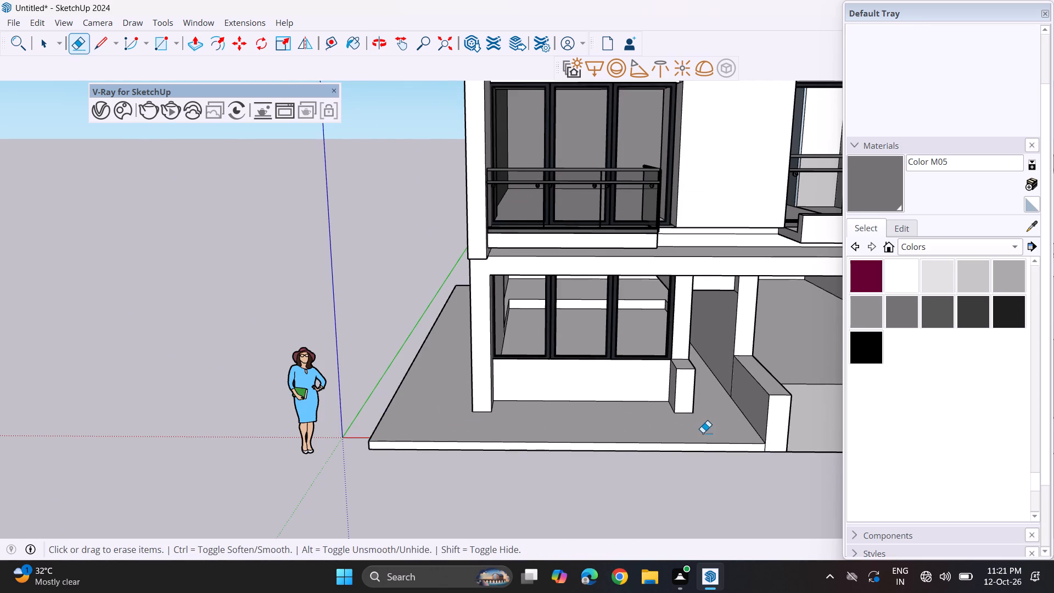
# Draw a line along the window-side slab, parallel to its outer edge, marking off a thin strip from back to front.
pyautogui.moveTo(699, 434); pyautogui.dragTo(630, 412, button='middle')
pyautogui.click(104, 48)
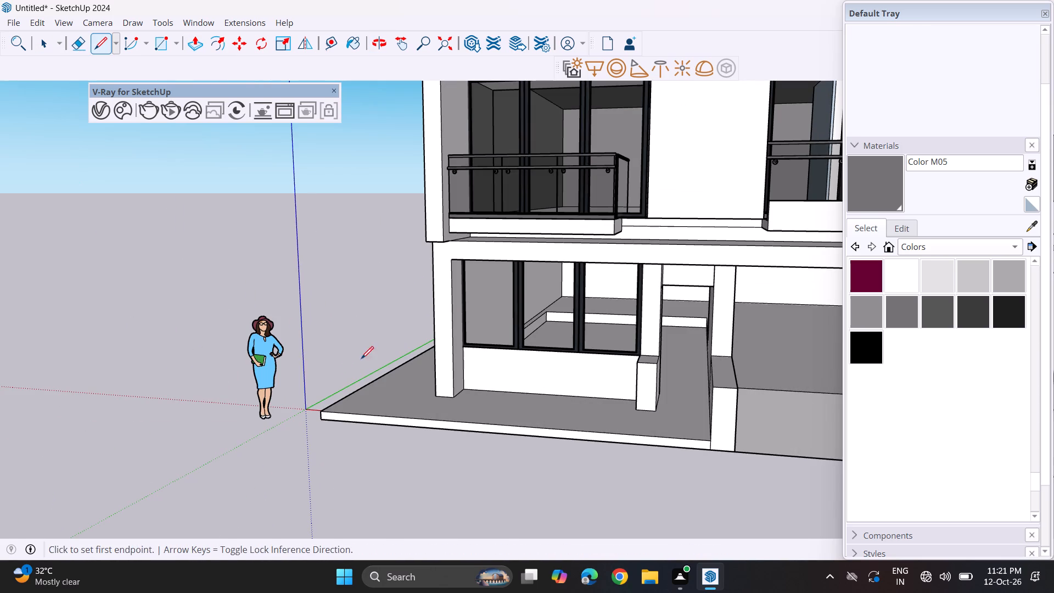
pyautogui.scroll(1, 366, 373)
pyautogui.moveTo(366, 388); pyautogui.dragTo(462, 439, button='middle')
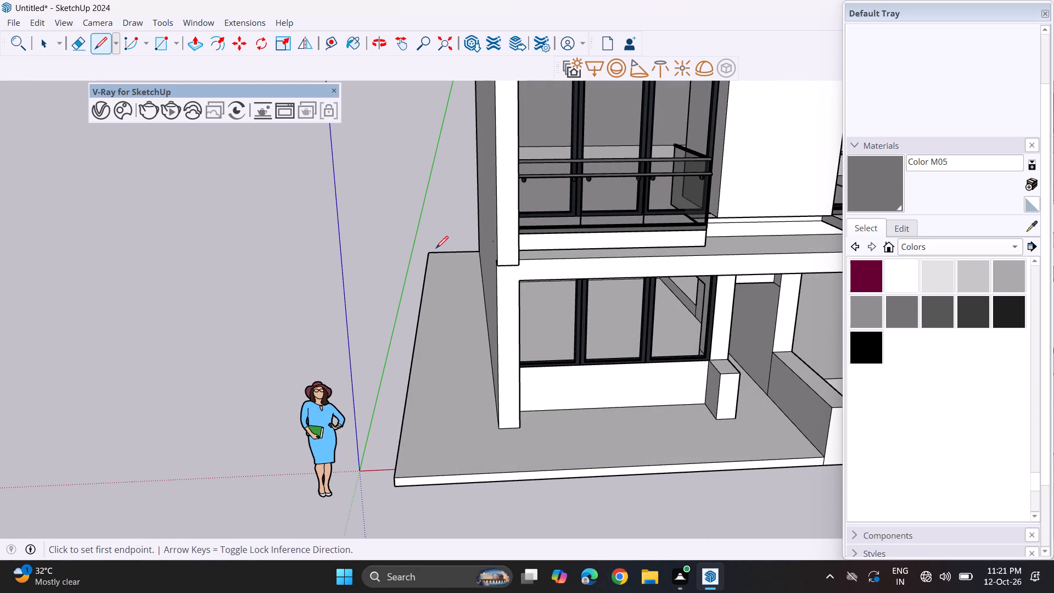
pyautogui.click(436, 251)
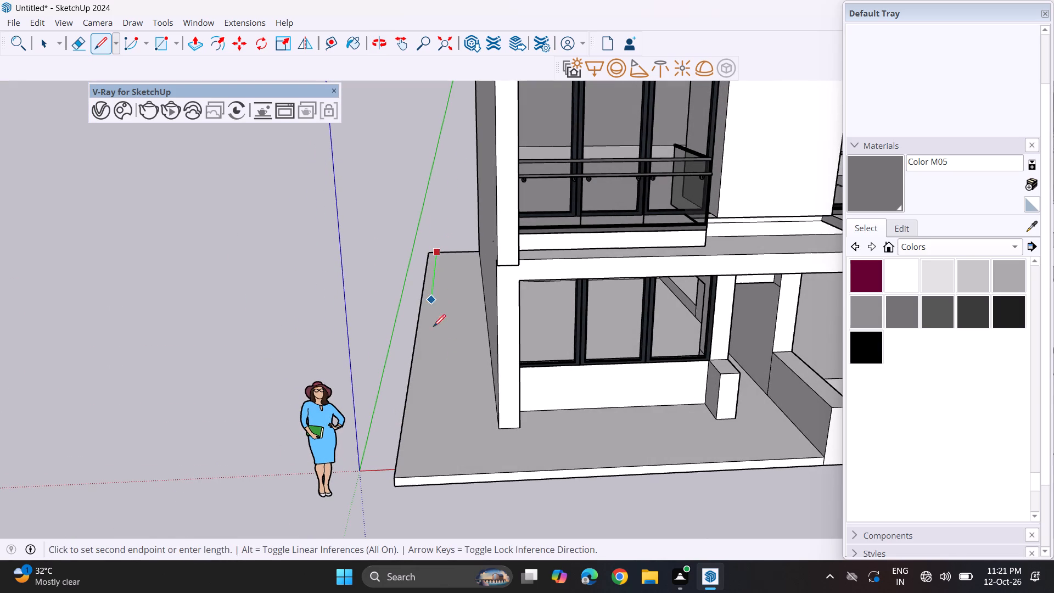
pyautogui.click(408, 478)
pyautogui.moveTo(447, 459); pyautogui.dragTo(363, 454, button='middle')
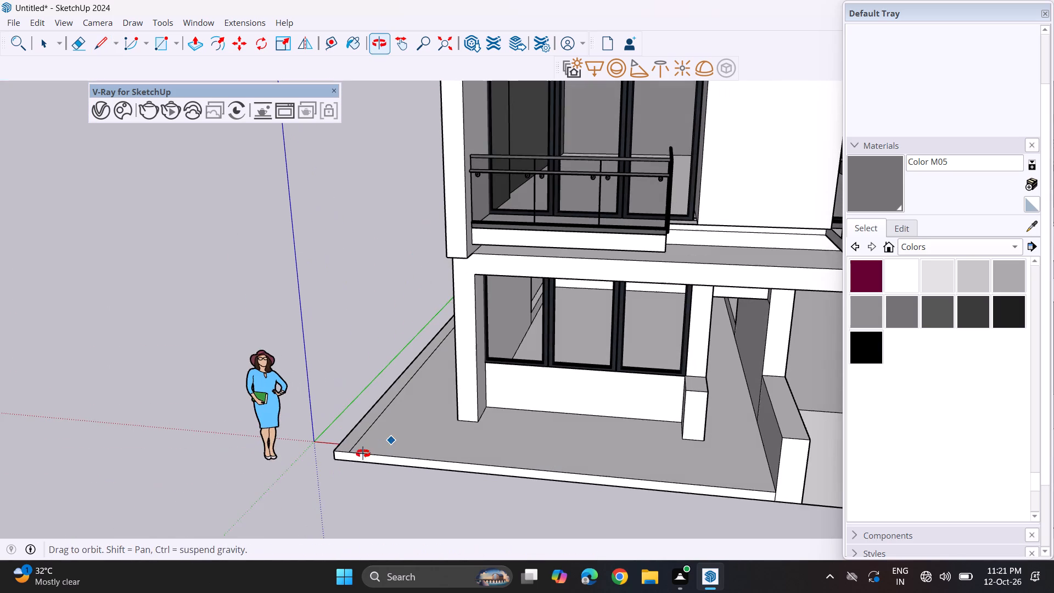
pyautogui.moveTo(363, 454); pyautogui.dragTo(366, 454, button='middle')
# Pull the thin strip on the slab's window side up to form a side boundary wall.
pyautogui.click(192, 50)
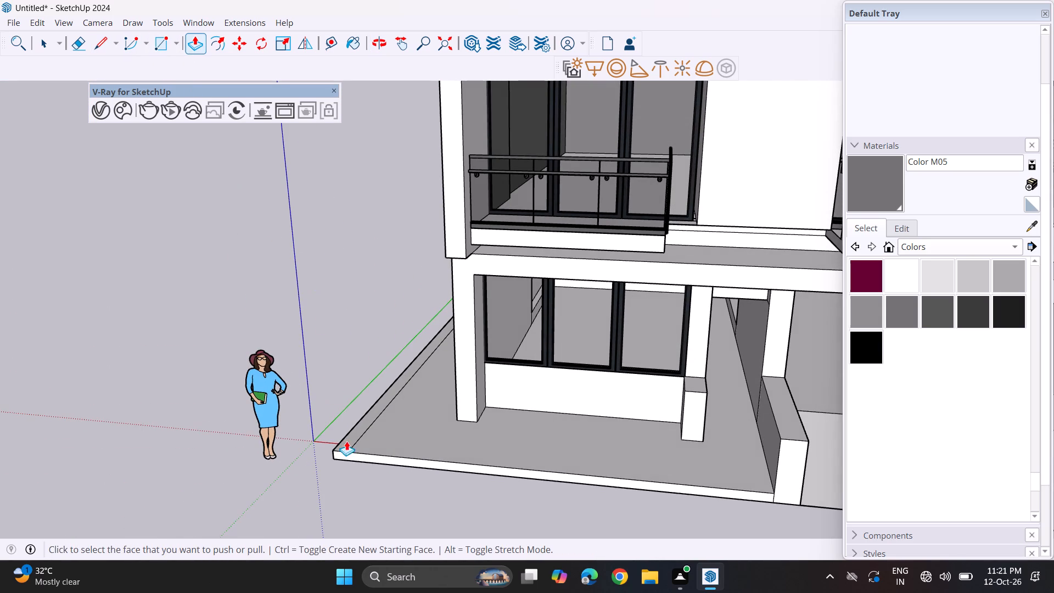
pyautogui.click(349, 448)
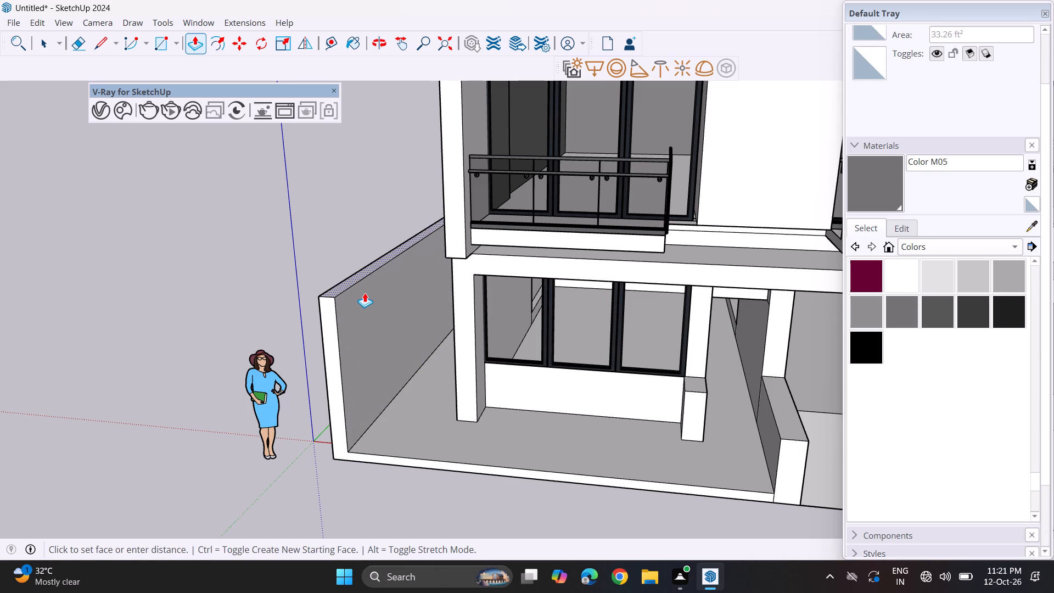
pyautogui.click(365, 299)
# Examine the new side boundary wall and the tower's front from several distances and angles.
pyautogui.moveTo(412, 426); pyautogui.dragTo(326, 309, button='middle')
pyautogui.scroll(-8, 323, 308)
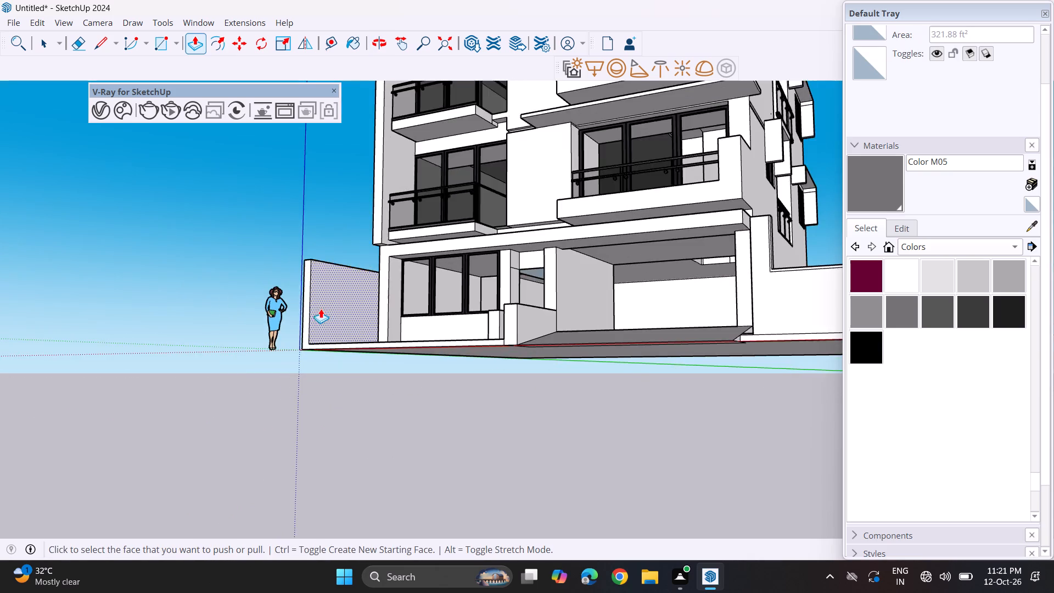
pyautogui.keyDown('shift'); pyautogui.moveTo(358, 298); pyautogui.dragTo(337, 344, button='middle'); pyautogui.keyUp('shift')
pyautogui.moveTo(354, 344); pyautogui.dragTo(362, 411, button='middle')
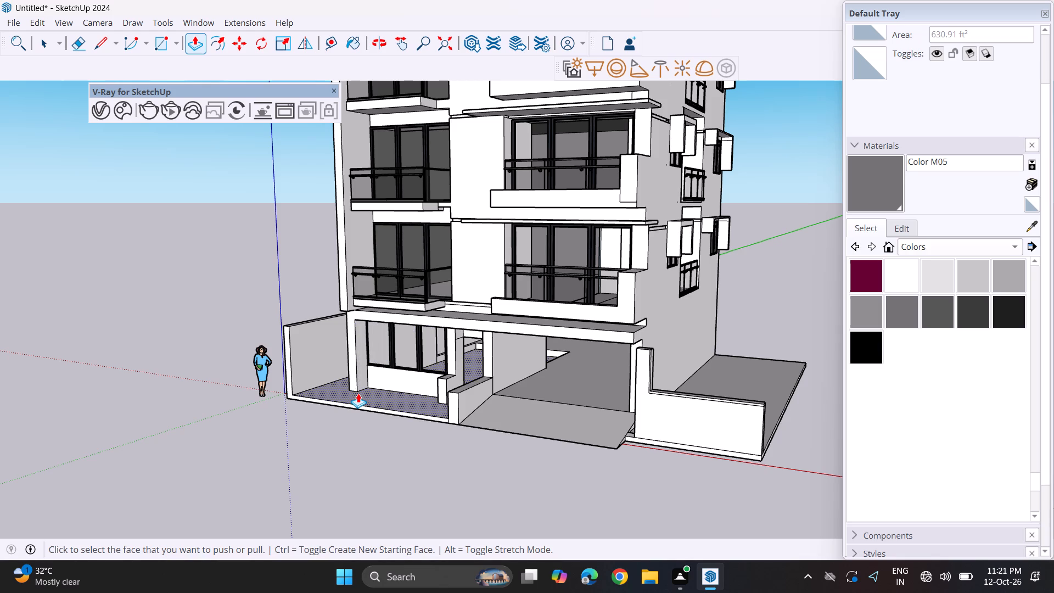
pyautogui.scroll(5, 358, 396)
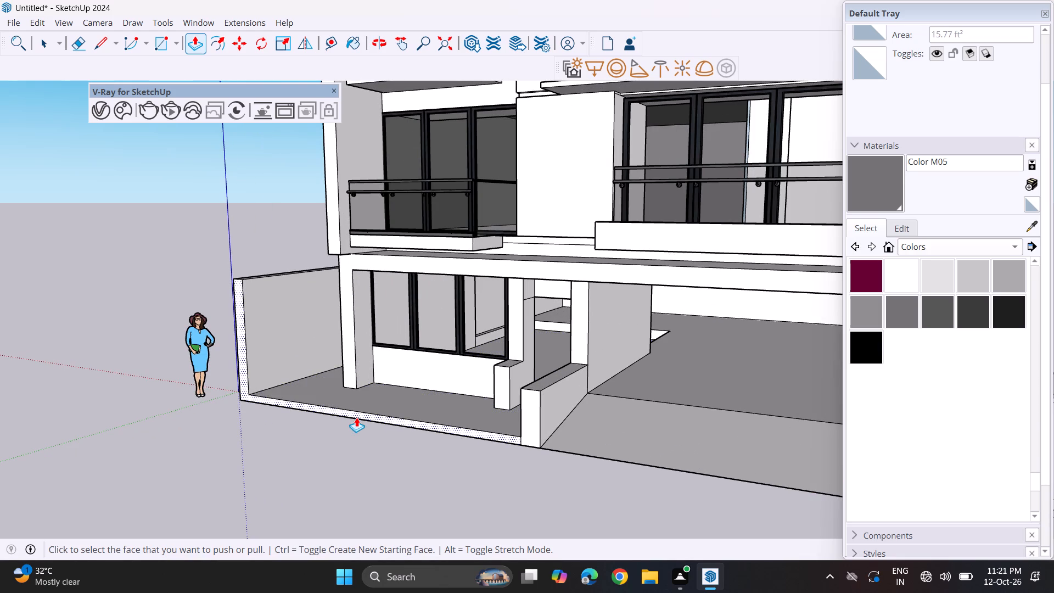
pyautogui.scroll(-7, 358, 418)
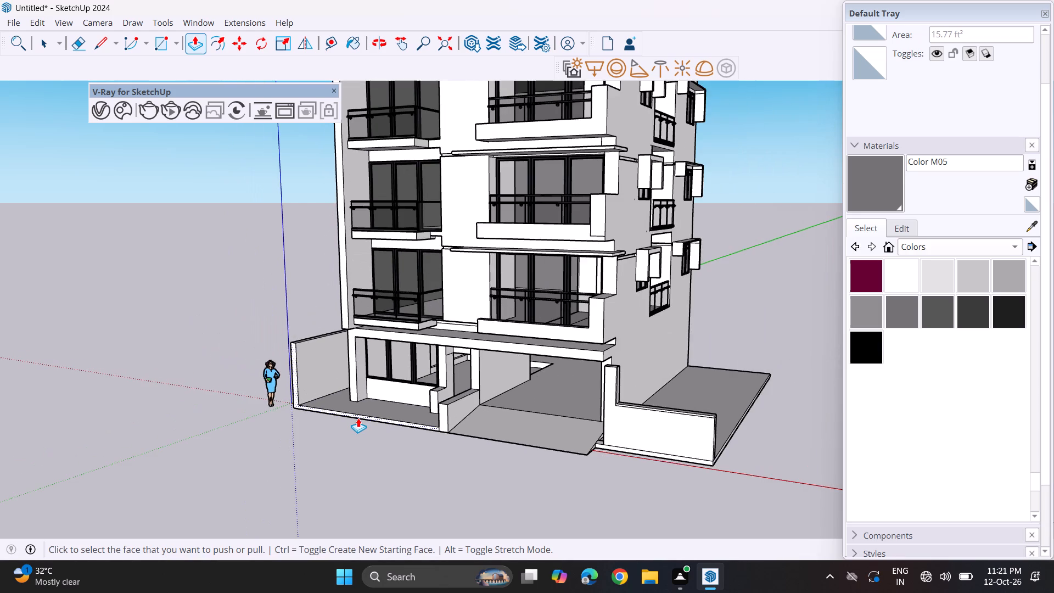
pyautogui.scroll(-3, 358, 413)
pyautogui.keyDown('shift'); pyautogui.moveTo(361, 402); pyautogui.dragTo(293, 483, button='middle'); pyautogui.keyUp('shift')
pyautogui.moveTo(296, 447); pyautogui.dragTo(298, 434, button='middle')
pyautogui.keyDown('shift'); pyautogui.moveTo(310, 481); pyautogui.dragTo(310, 480, button='middle'); pyautogui.keyUp('shift')
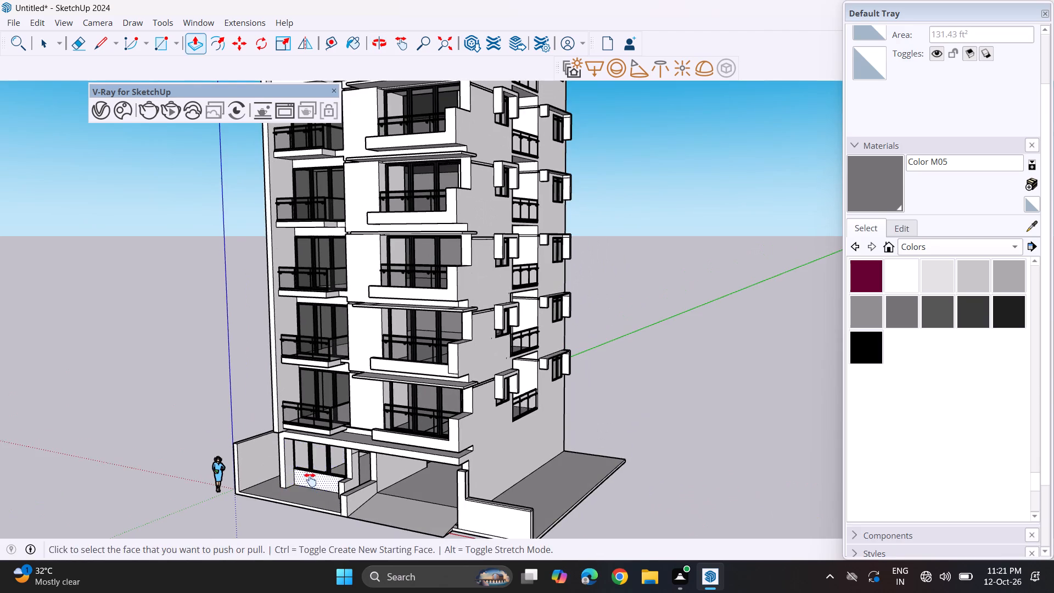
pyautogui.keyDown('shift'); pyautogui.moveTo(310, 480); pyautogui.dragTo(314, 395, button='middle'); pyautogui.keyUp('shift')
# Pull the front edge face of the slab below the stepped wall forward to line up with the ramp's front end.
pyautogui.scroll(13, 482, 440)
pyautogui.click(479, 425)
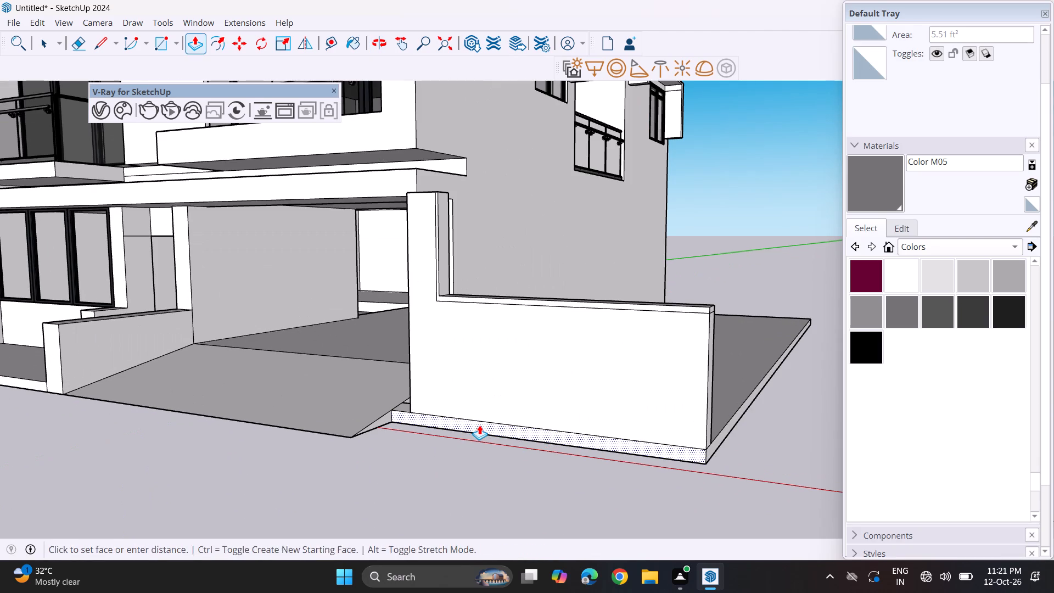
pyautogui.click(431, 423)
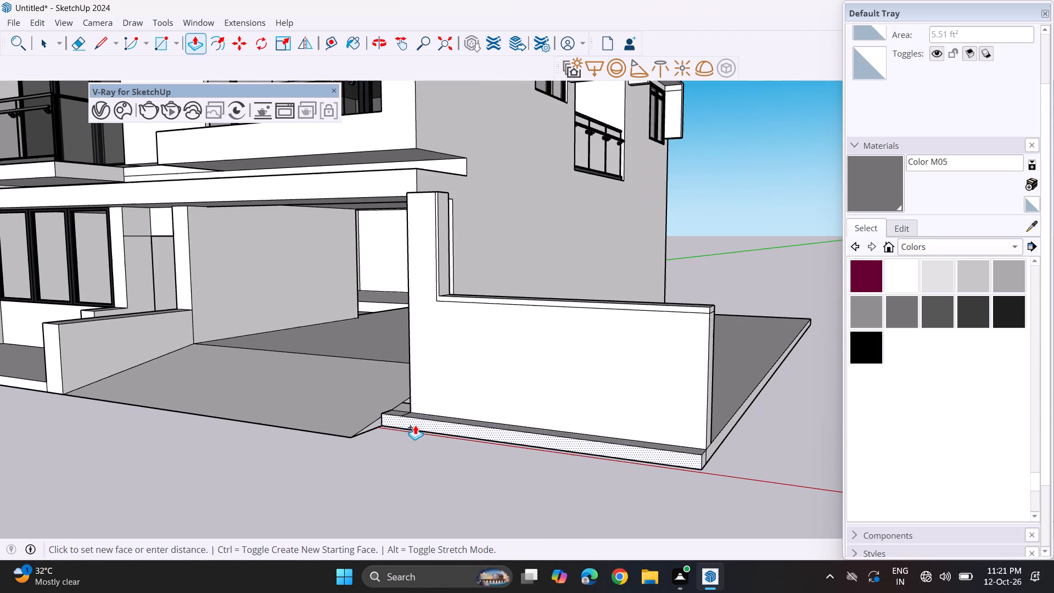
pyautogui.moveTo(371, 421); pyautogui.dragTo(688, 424, button='middle')
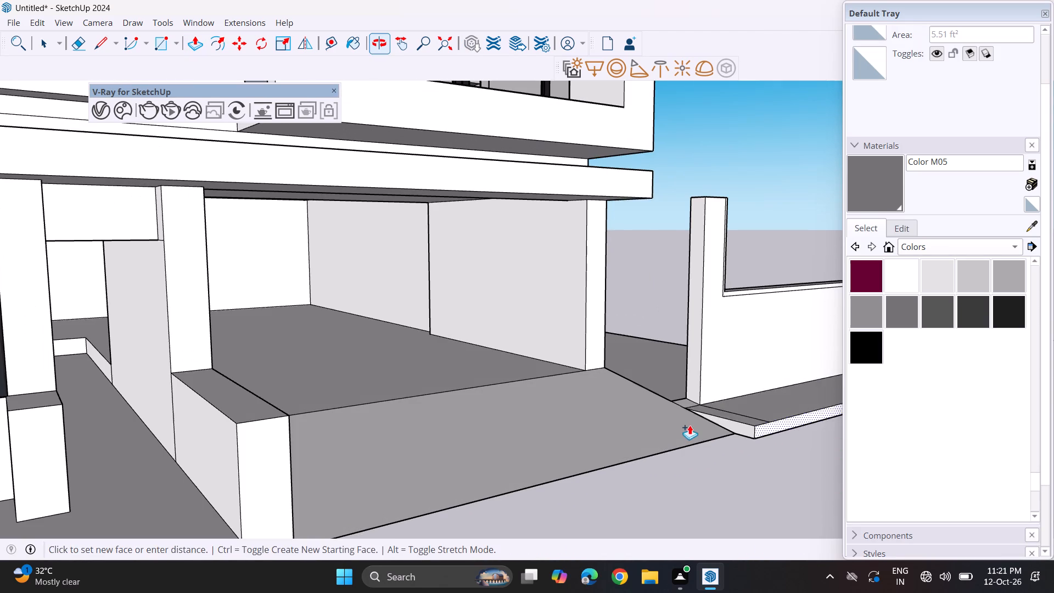
pyautogui.click(692, 438)
# Erase the leftover dividing edges on the extended slab strip beside the ramp.
pyautogui.moveTo(707, 434); pyautogui.dragTo(441, 499, button='middle')
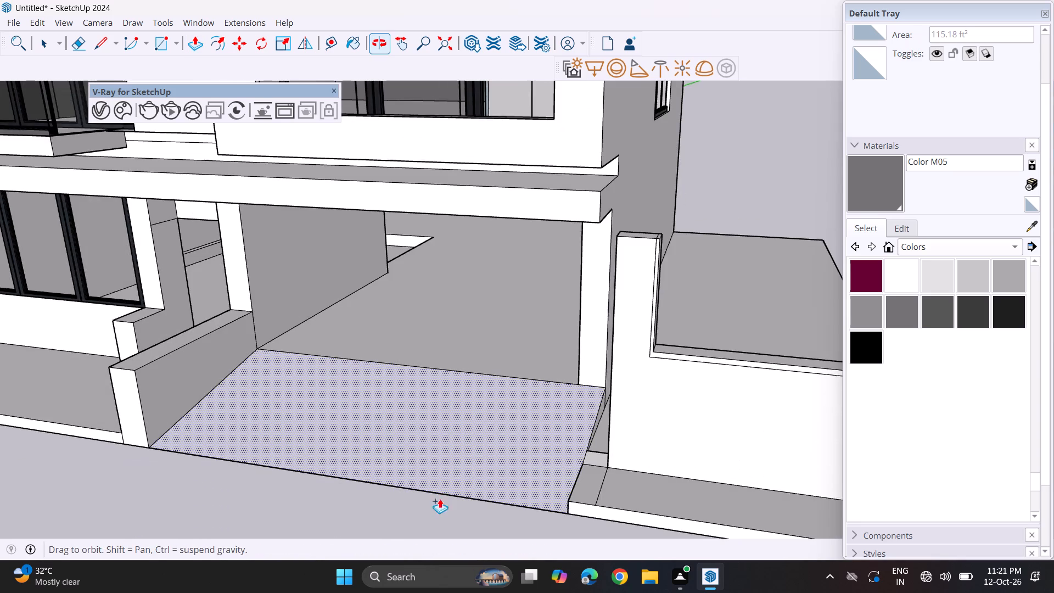
pyautogui.moveTo(548, 455); pyautogui.dragTo(660, 502, button='middle')
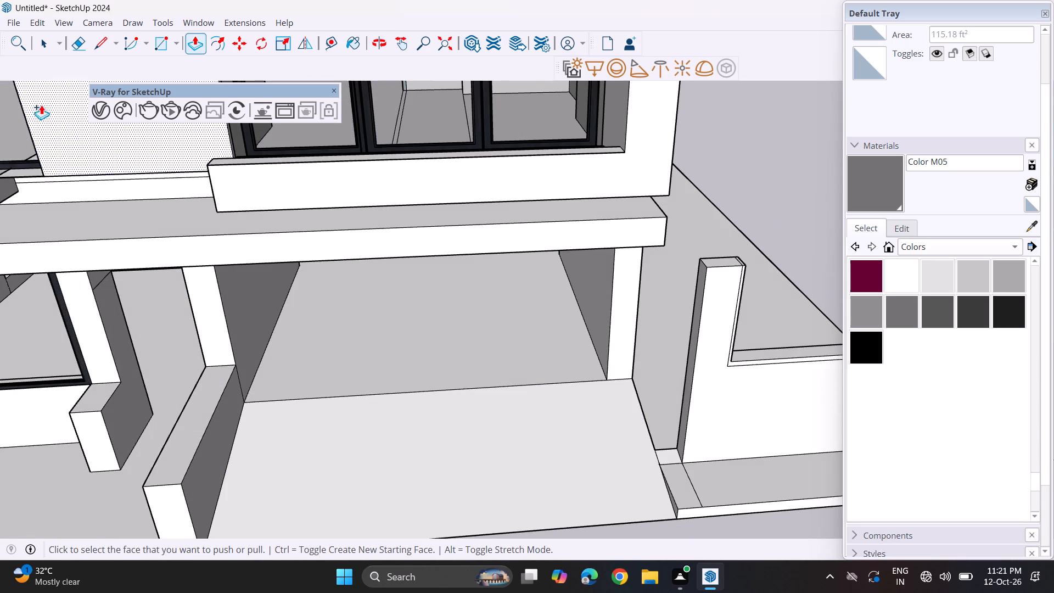
pyautogui.click(81, 27)
pyautogui.click(79, 46)
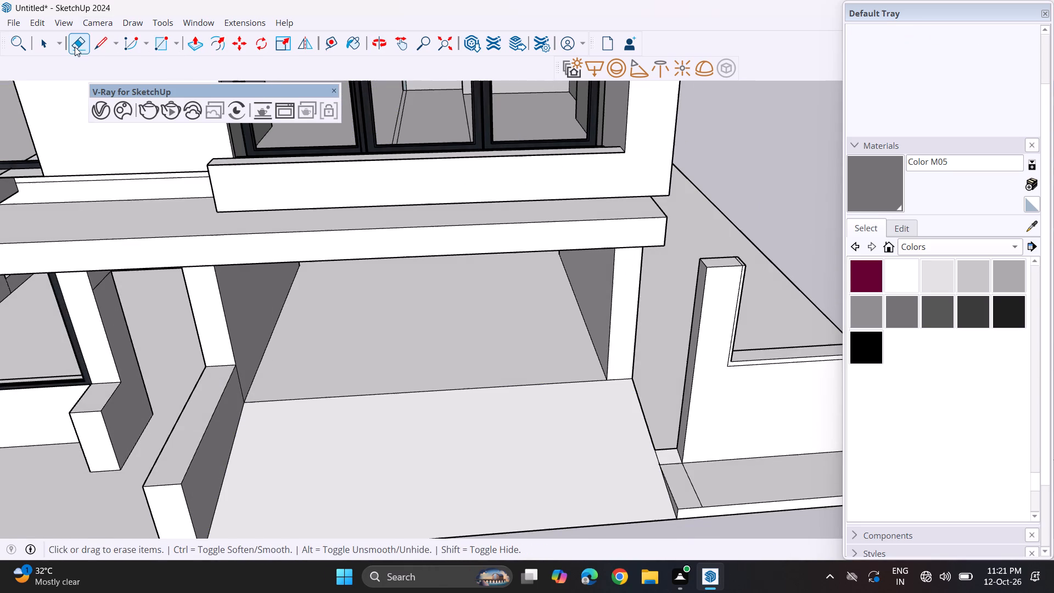
pyautogui.moveTo(664, 449); pyautogui.dragTo(664, 472)
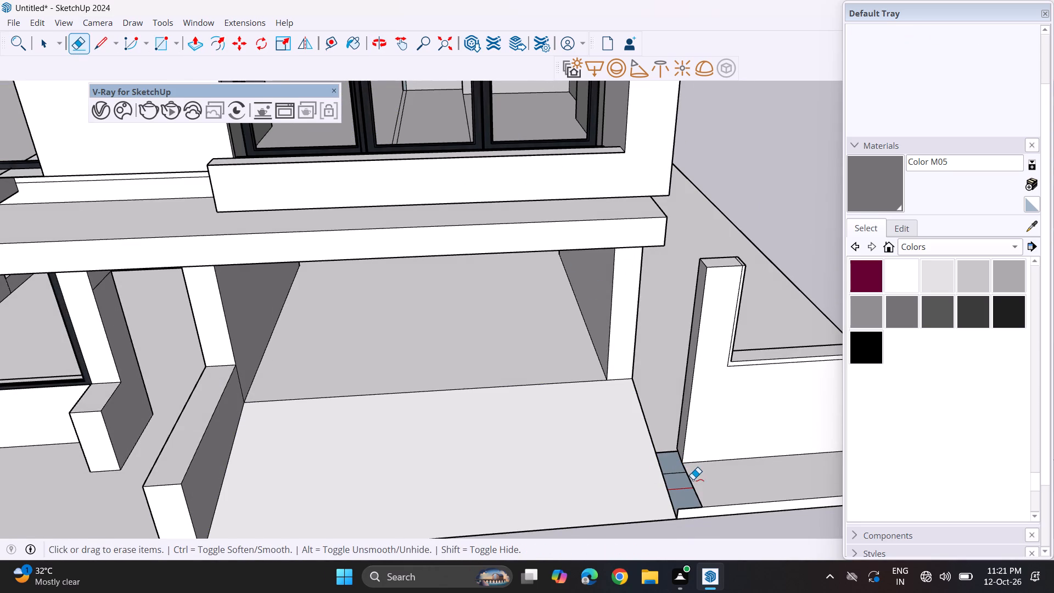
pyautogui.hotkey('ctrl', 'z')
pyautogui.moveTo(661, 506); pyautogui.dragTo(593, 519)
pyautogui.moveTo(704, 487); pyautogui.dragTo(684, 494)
pyautogui.moveTo(681, 499); pyautogui.dragTo(517, 463, button='middle')
# Examine the whole tower with its extended base slab and boundary walls.
pyautogui.scroll(-6, 417, 404)
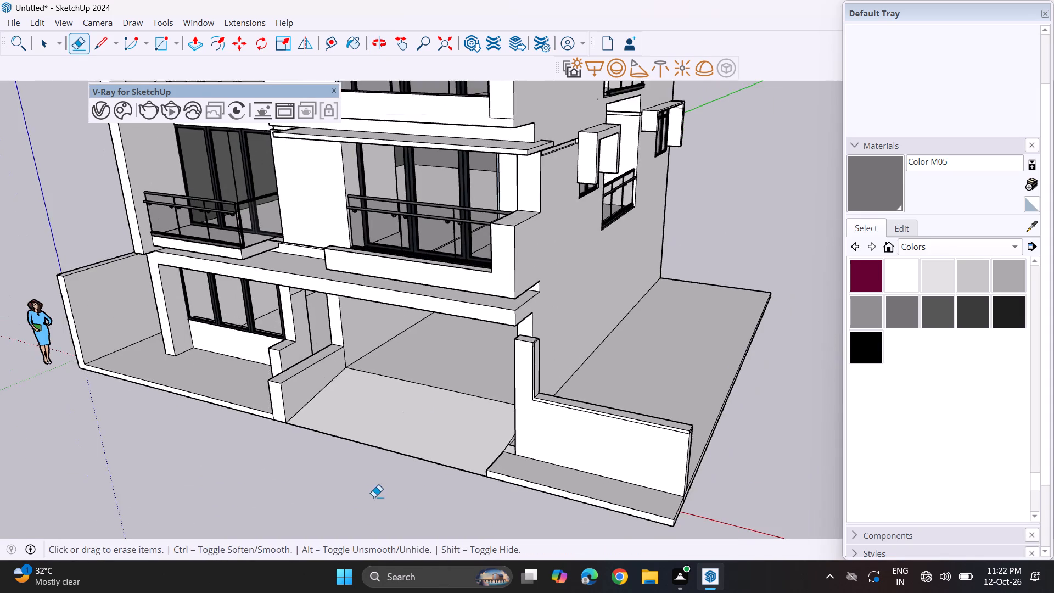
pyautogui.moveTo(374, 497); pyautogui.dragTo(372, 379, button='middle')
pyautogui.scroll(-6, 372, 374)
pyautogui.keyDown('shift'); pyautogui.moveTo(356, 366); pyautogui.dragTo(399, 466, button='middle'); pyautogui.keyUp('shift')
pyautogui.scroll(-2, 395, 425)
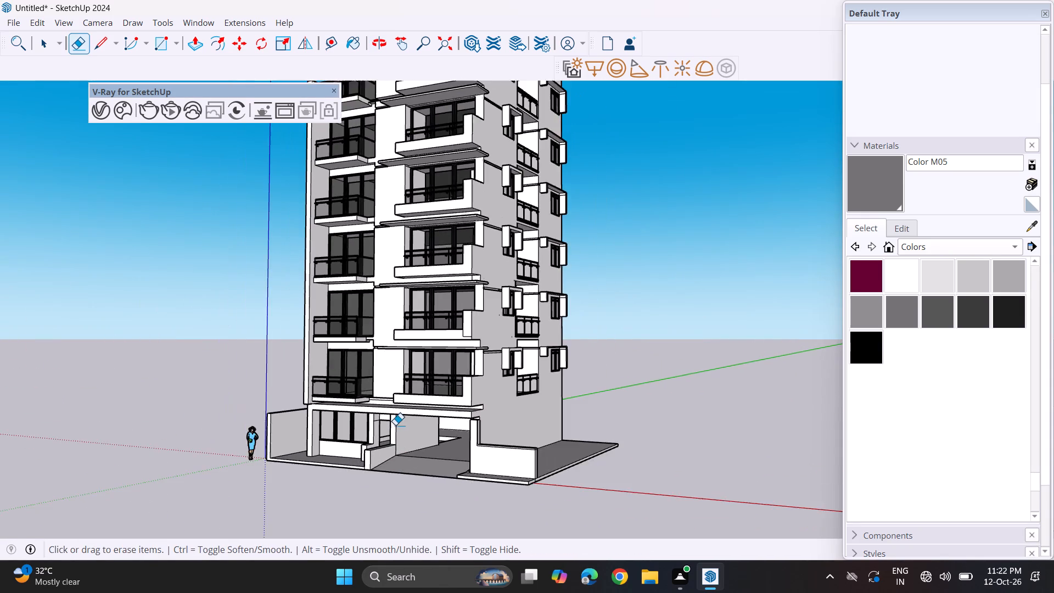
pyautogui.scroll(-8, 395, 425)
pyautogui.keyDown('shift'); pyautogui.moveTo(388, 406); pyautogui.dragTo(453, 430, button='middle'); pyautogui.keyUp('shift')
pyautogui.scroll(2, 456, 421)
pyautogui.moveTo(452, 419); pyautogui.dragTo(433, 416, button='middle')
pyautogui.scroll(3, 442, 412)
pyautogui.keyDown('shift'); pyautogui.moveTo(442, 412); pyautogui.dragTo(412, 427, button='middle'); pyautogui.keyUp('shift')
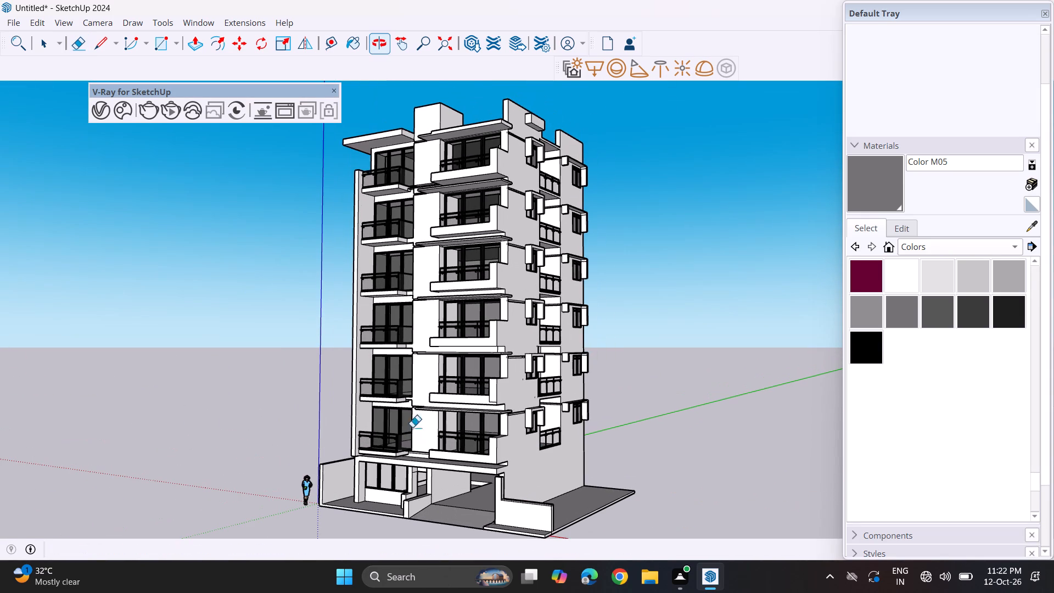
# Erase the vertical seam on the base slab's side face below the low wall's outer end.
pyautogui.scroll(14, 551, 534)
pyautogui.keyDown('shift'); pyautogui.moveTo(552, 528); pyautogui.dragTo(473, 309, button='middle'); pyautogui.keyUp('shift')
pyautogui.scroll(7, 473, 309)
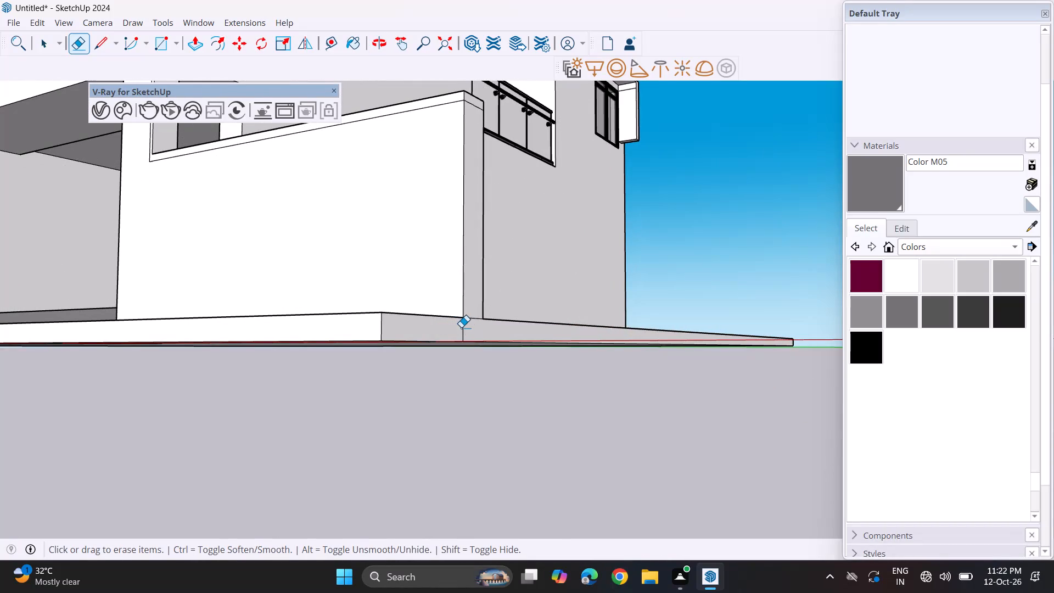
pyautogui.click(461, 327)
# Draw a vertical line on the stepped wall's front face from the border band's inner corner down to the slab.
pyautogui.scroll(-11, 452, 333)
pyautogui.keyDown('shift'); pyautogui.moveTo(408, 250); pyautogui.dragTo(452, 315, button='middle'); pyautogui.keyUp('shift')
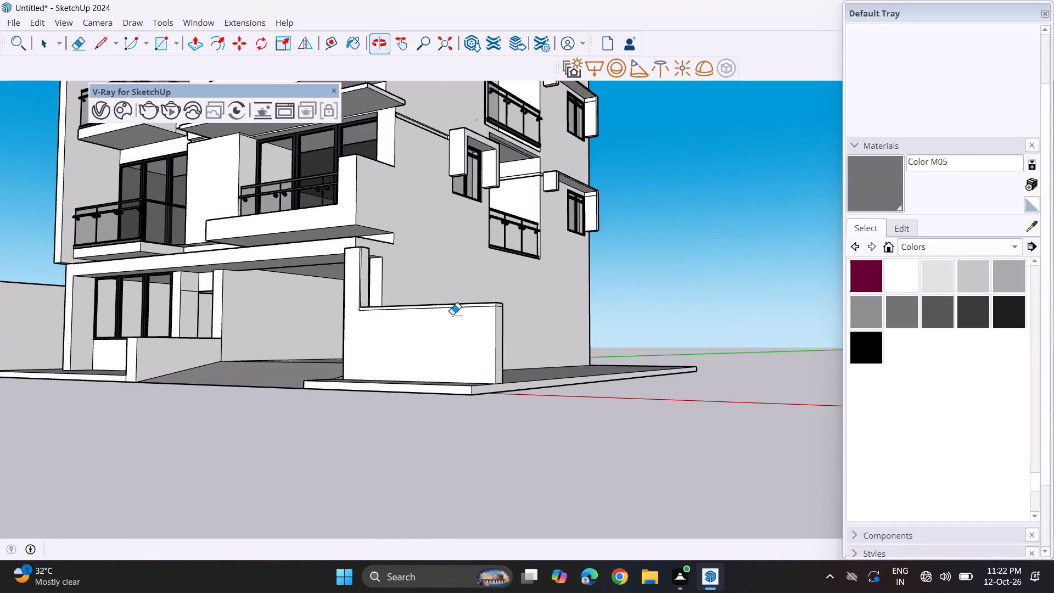
pyautogui.middleClick(417, 298)
pyautogui.scroll(5, 417, 298)
pyautogui.moveTo(356, 311); pyautogui.dragTo(364, 350, button='middle')
pyautogui.scroll(4, 347, 370)
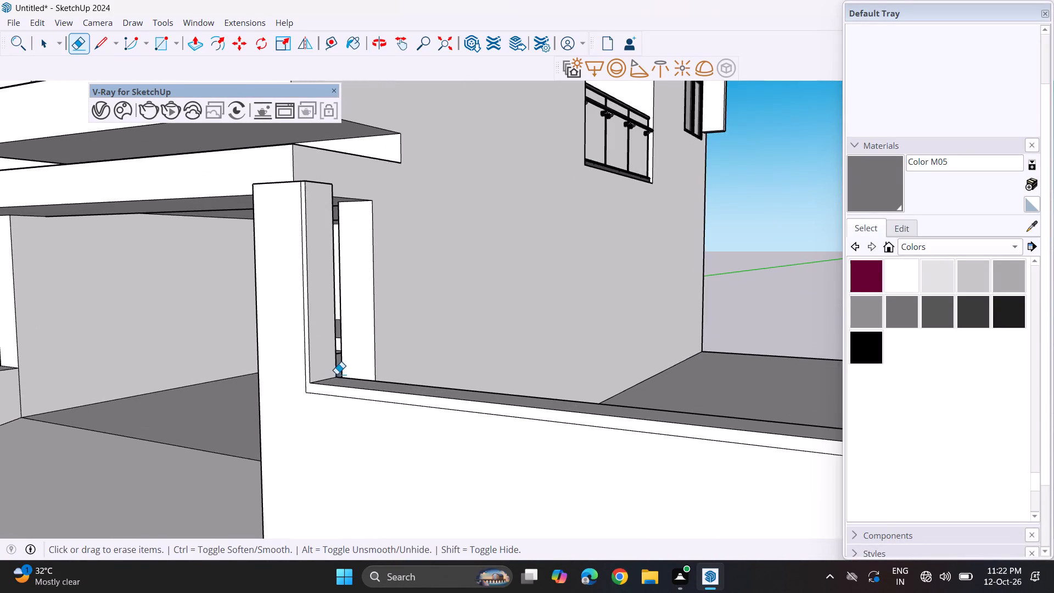
pyautogui.scroll(-2, 328, 399)
pyautogui.keyDown('shift'); pyautogui.scroll(-1, 304, 413); pyautogui.keyUp('shift')
pyautogui.scroll(-1, 326, 410)
pyautogui.keyDown('shift'); pyautogui.moveTo(324, 439); pyautogui.dragTo(327, 319, button='middle'); pyautogui.keyUp('shift')
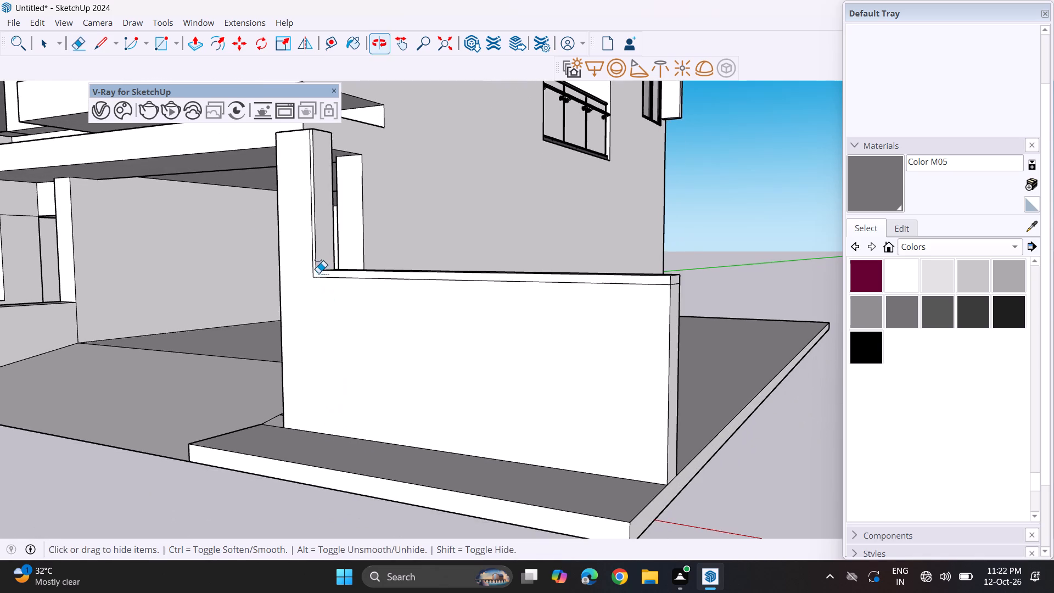
pyautogui.click(103, 36)
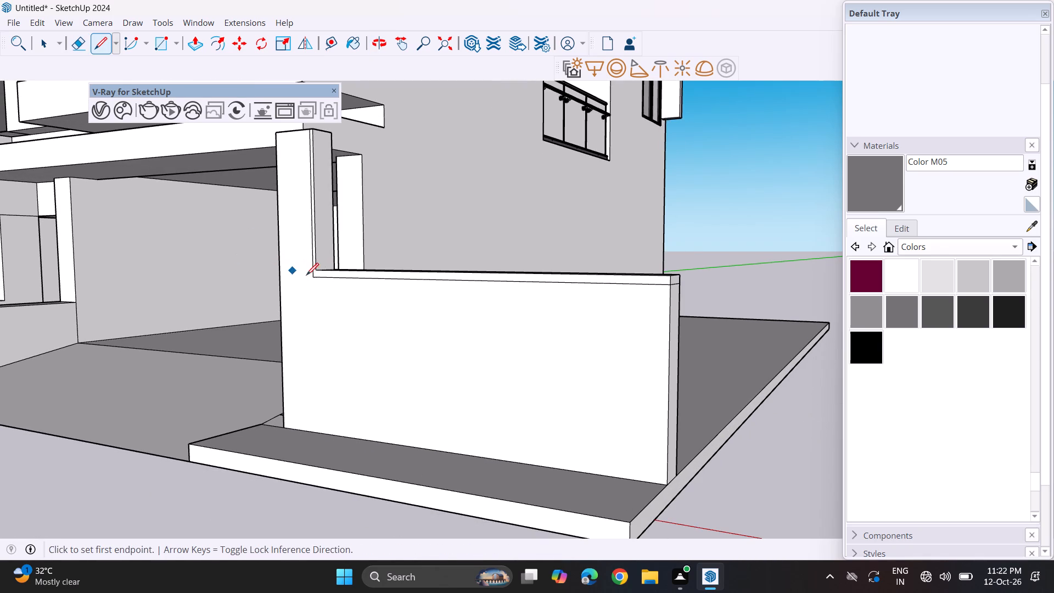
pyautogui.click(316, 277)
pyautogui.hotkey('ctrl', 'z')
pyautogui.moveTo(312, 279); pyautogui.dragTo(315, 292)
pyautogui.click(317, 432)
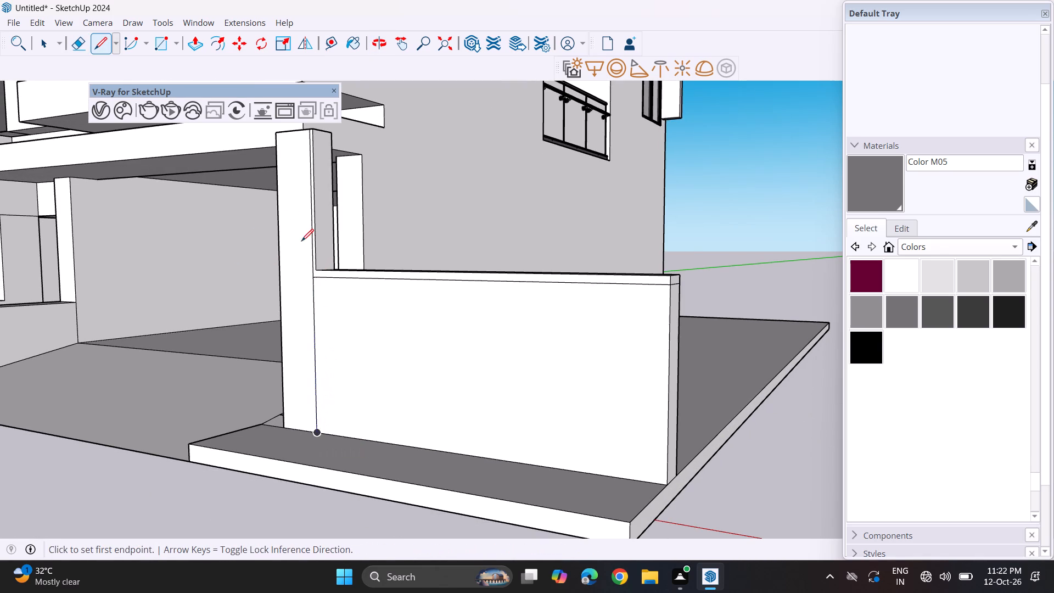
# Push the low wall's front panel slightly inward, leaving the pier and the top border band projecting.
pyautogui.click(198, 40)
pyautogui.click(388, 377)
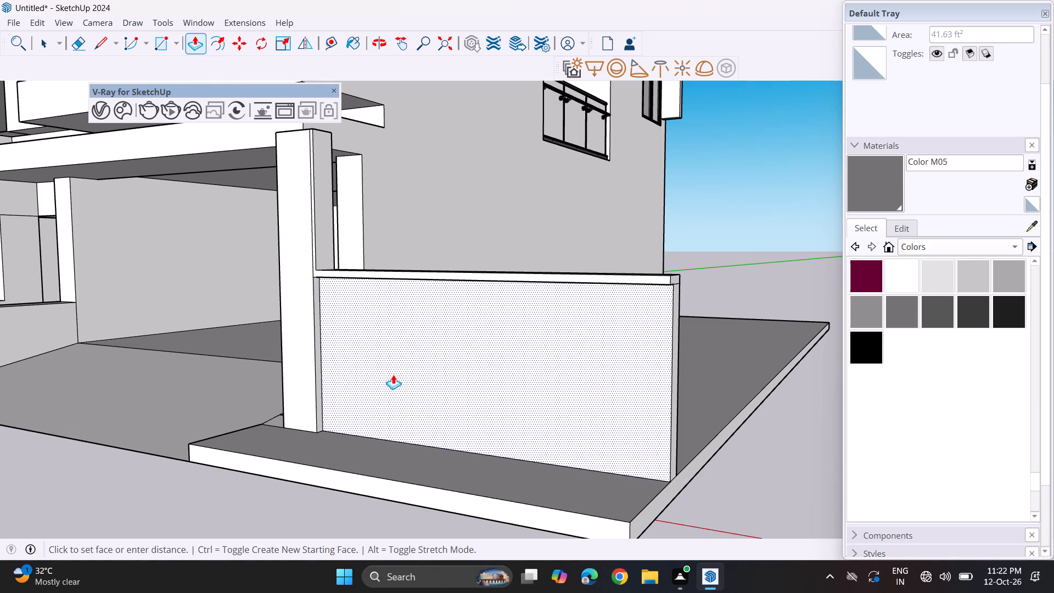
pyautogui.click(393, 374)
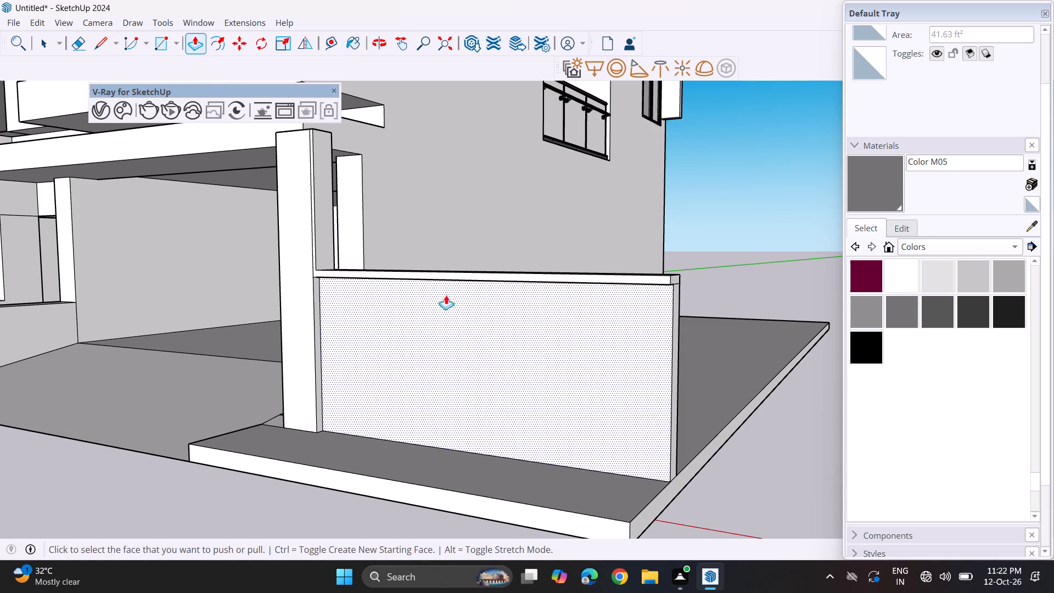
pyautogui.moveTo(284, 129); pyautogui.dragTo(368, 262, button='middle')
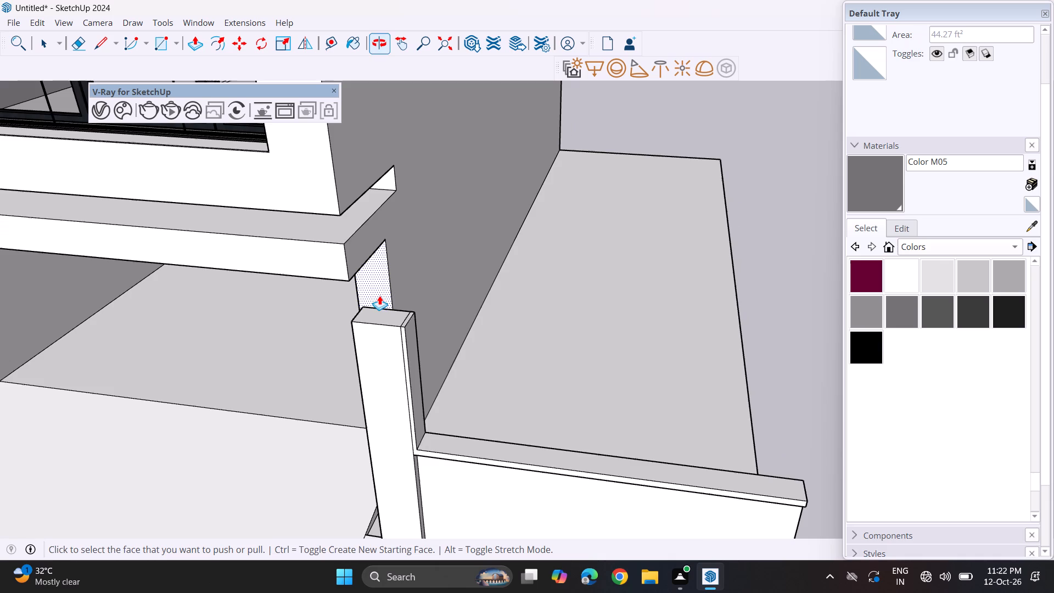
# Erase the stray edge crossing the top face of the tall pier beside the low front wall.
pyautogui.scroll(7, 381, 312)
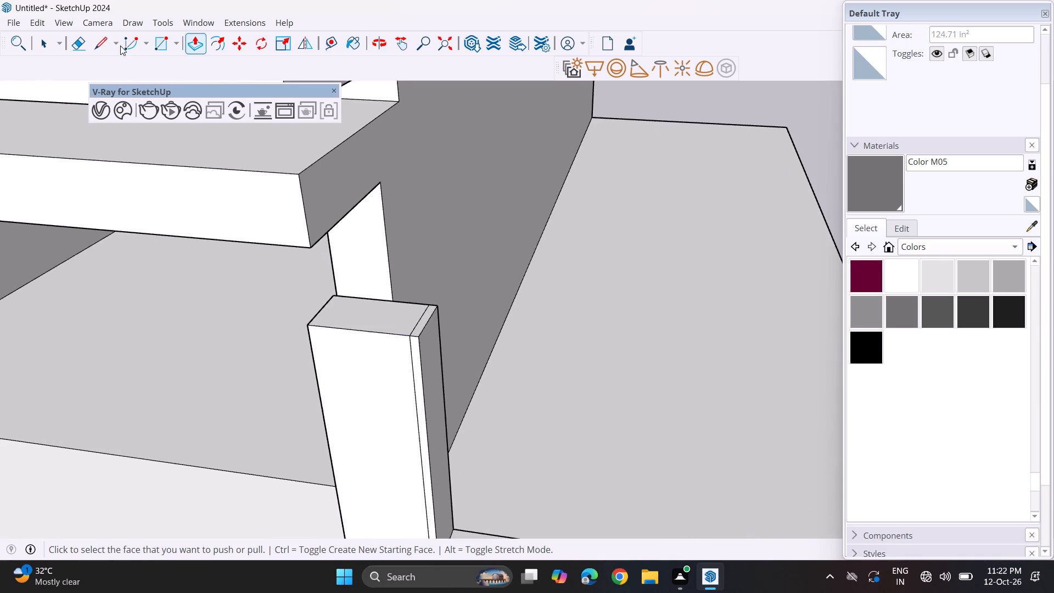
pyautogui.click(82, 47)
pyautogui.scroll(4, 404, 340)
pyautogui.click(422, 317)
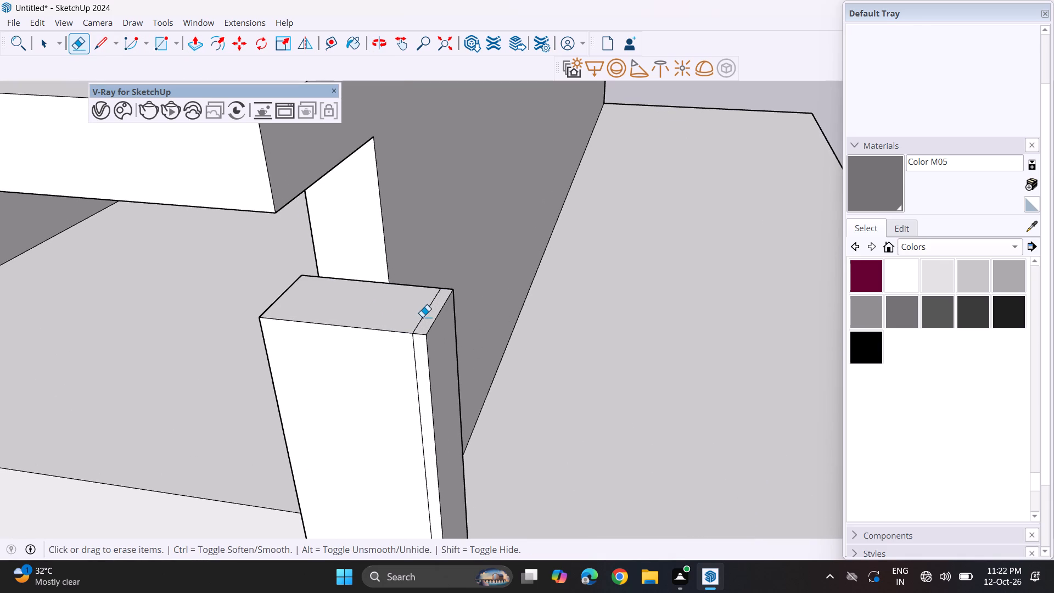
# Raise the pier's top face slightly to form a thin cap and erase the leftover seam on the cap's front face.
pyautogui.click(194, 45)
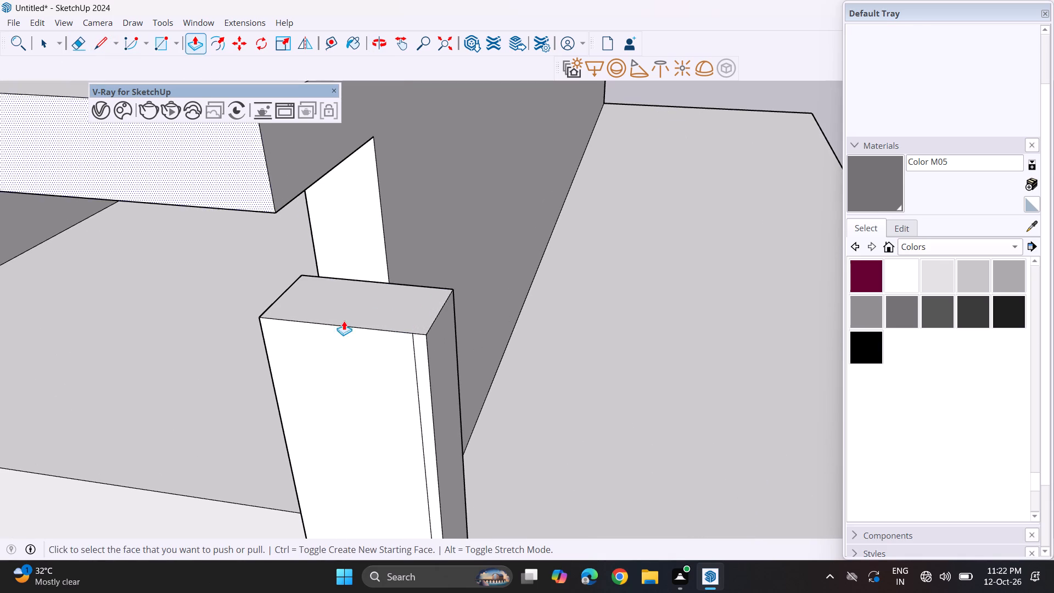
pyautogui.click(355, 311)
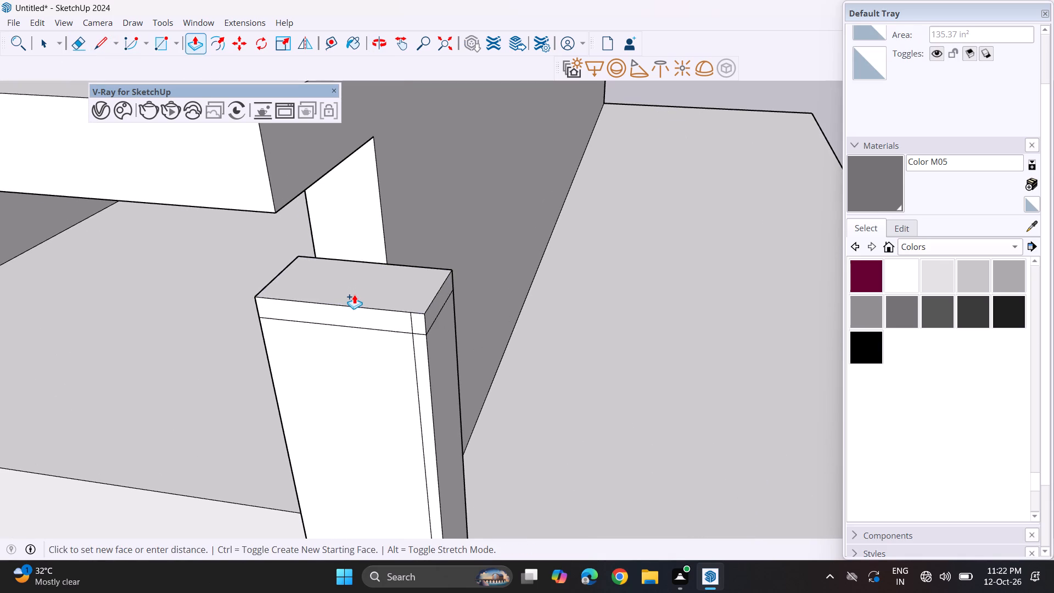
pyautogui.click(354, 294)
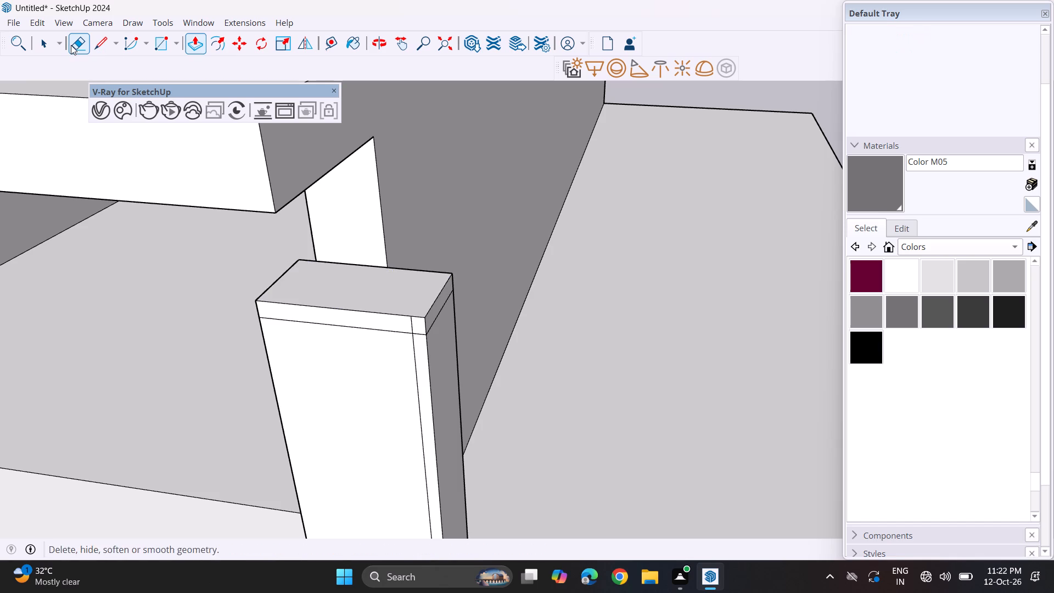
pyautogui.click(71, 45)
pyautogui.click(411, 322)
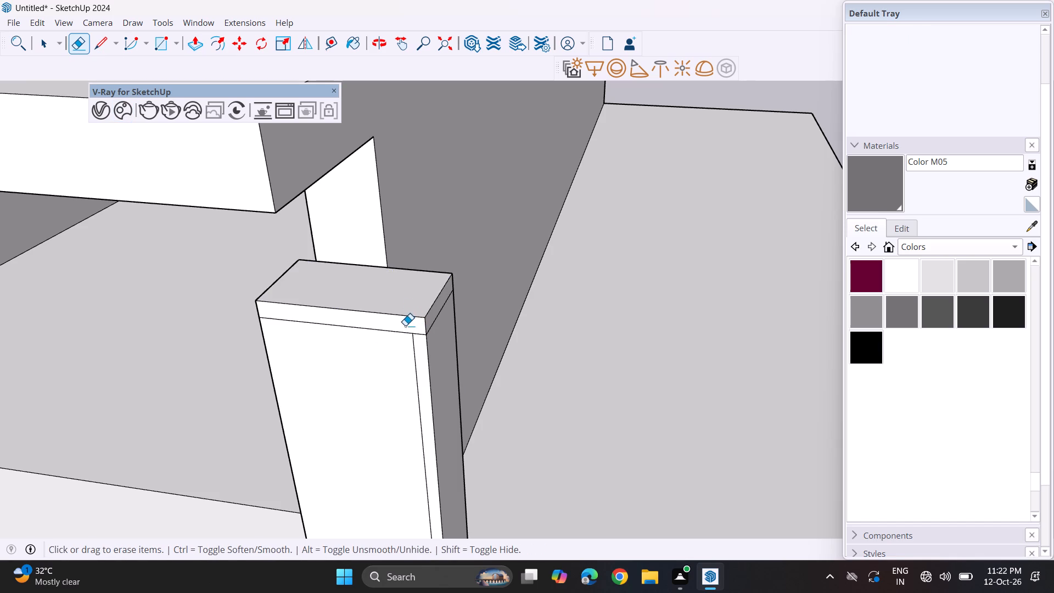
# Pull the cap's front face slightly outward so it overhangs the pier.
pyautogui.click(195, 40)
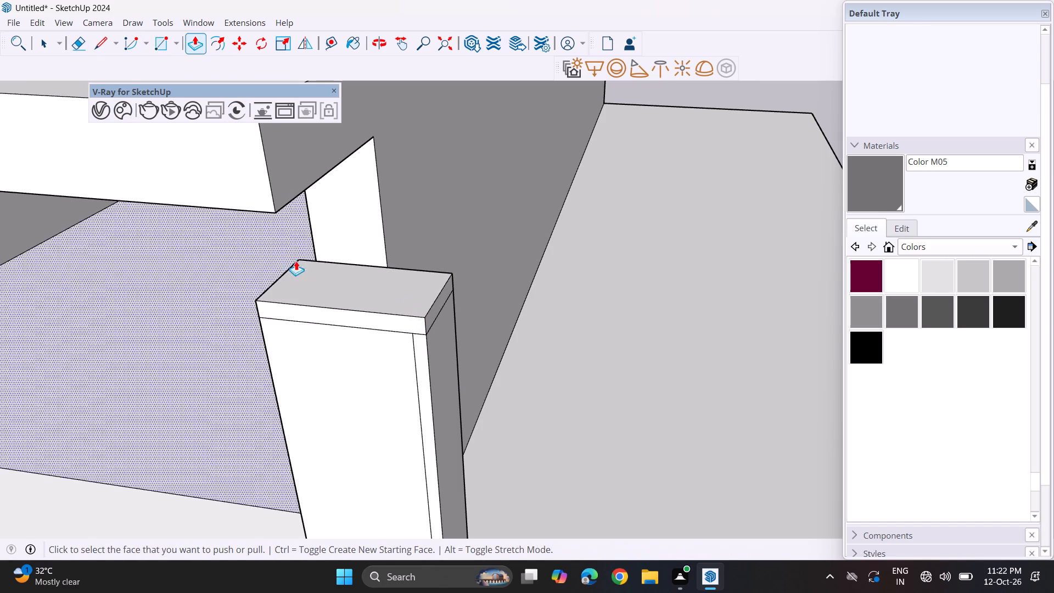
pyautogui.click(319, 312)
pyautogui.click(312, 319)
pyautogui.click(428, 326)
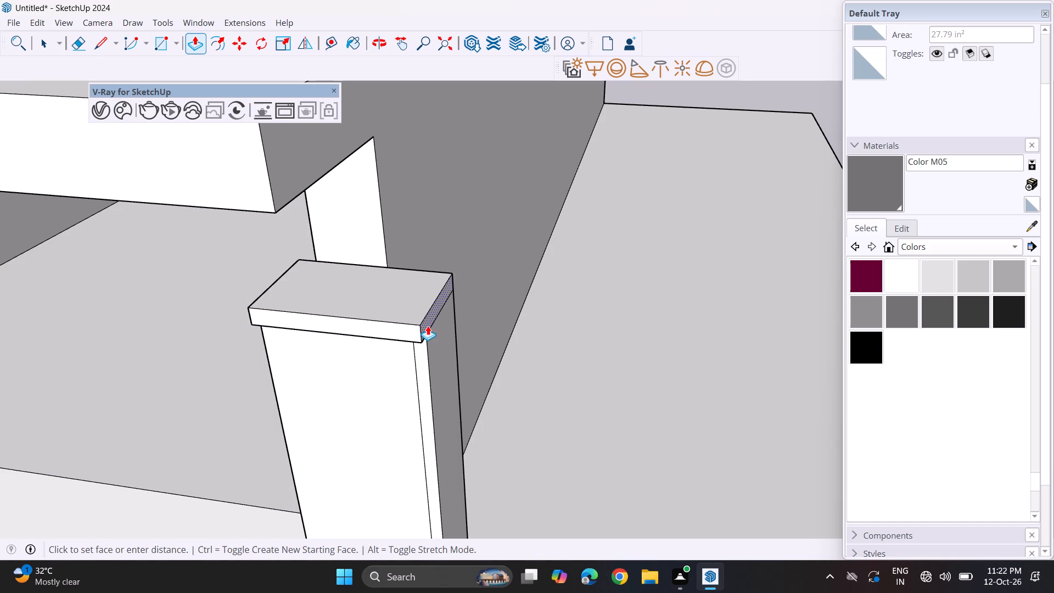
pyautogui.click(433, 331)
# Extend the cap's driveway-side and low-wall-side faces outward by the same overhang, including the narrow strip at the front corner.
pyautogui.moveTo(300, 319); pyautogui.dragTo(505, 238, button='middle')
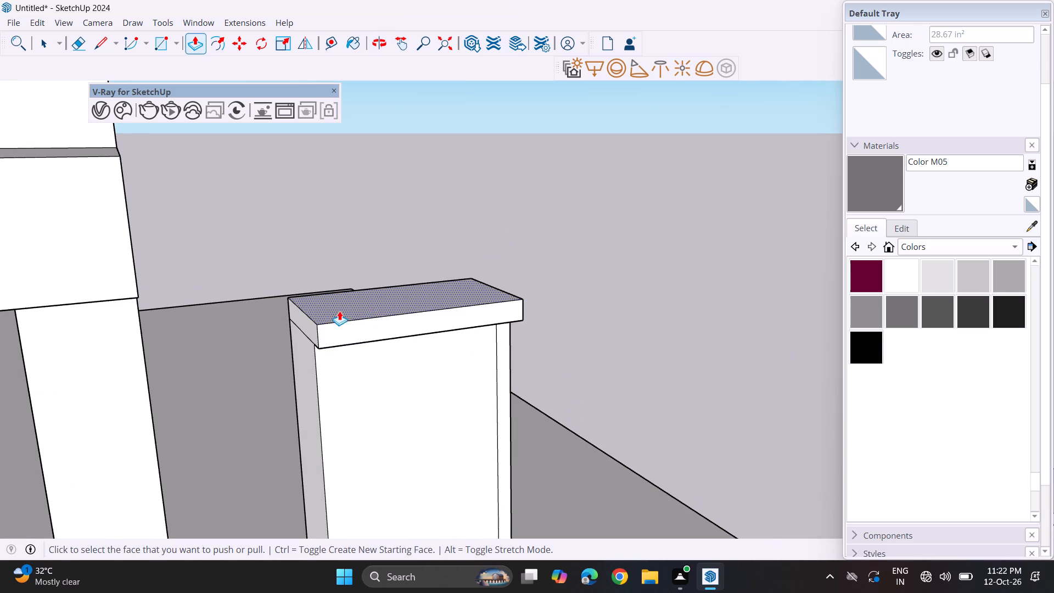
pyautogui.doubleClick(302, 326)
pyautogui.moveTo(407, 332); pyautogui.dragTo(144, 480, button='middle')
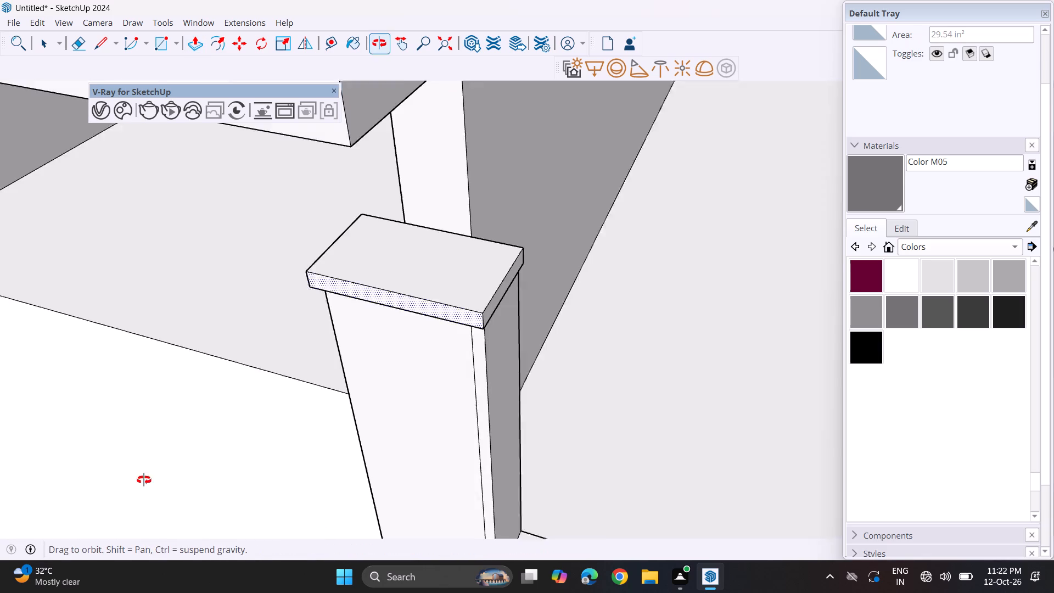
pyautogui.moveTo(144, 480); pyautogui.dragTo(142, 481, button='middle')
pyautogui.moveTo(539, 232); pyautogui.dragTo(160, 163, button='middle')
pyautogui.moveTo(223, 169); pyautogui.dragTo(251, 305, button='middle')
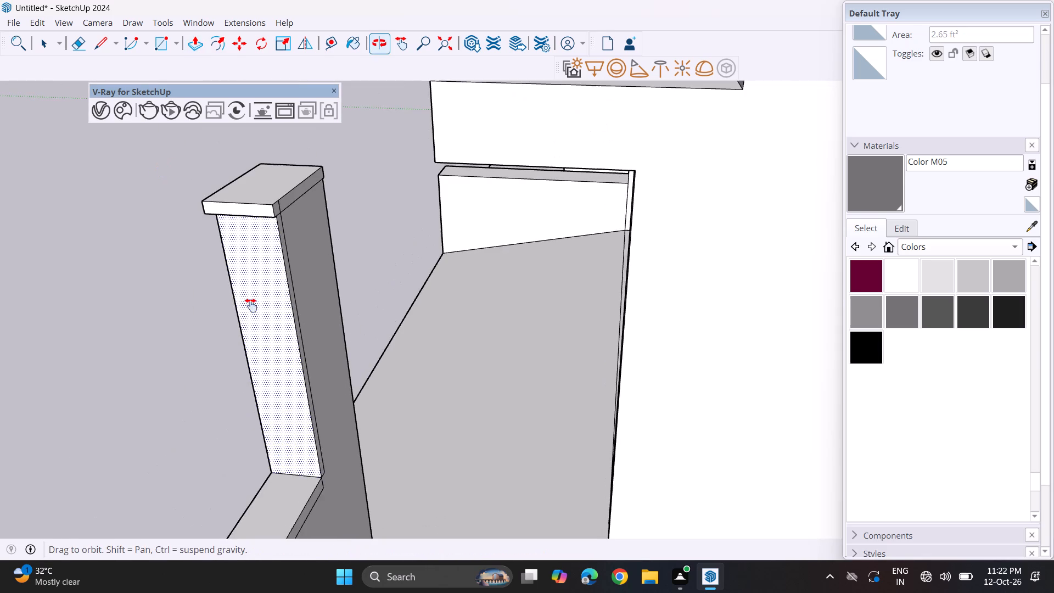
pyautogui.moveTo(251, 305); pyautogui.dragTo(254, 307, button='middle')
pyautogui.doubleClick(295, 205)
pyautogui.scroll(4, 285, 206)
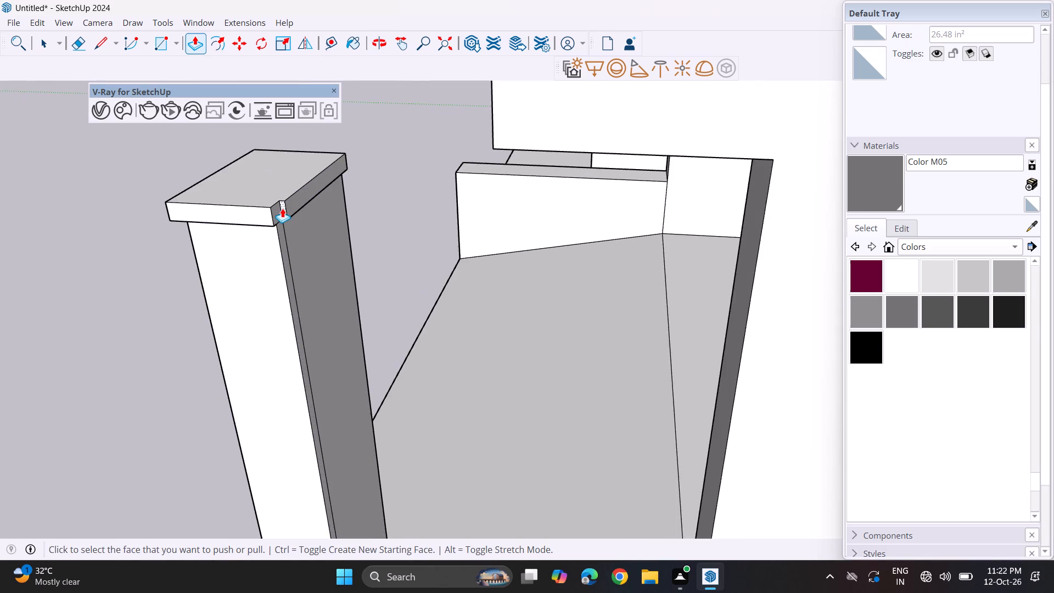
pyautogui.scroll(4, 282, 208)
pyautogui.doubleClick(273, 212)
pyautogui.scroll(-11, 250, 223)
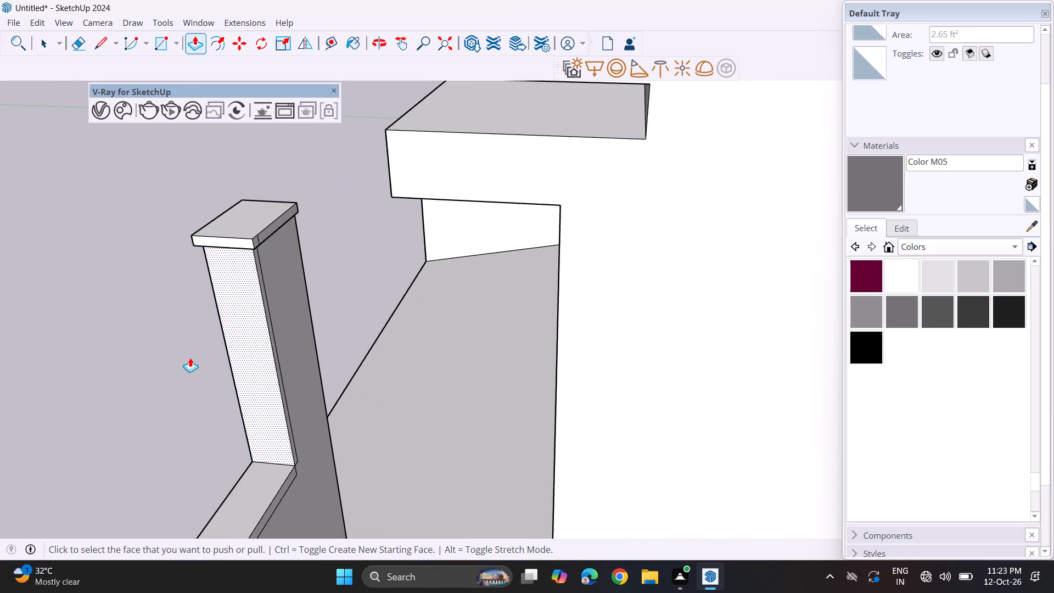
# Examine the capped pier, low front wall, ramp and slab together with the building's front facade.
pyautogui.moveTo(190, 357); pyautogui.dragTo(481, 278, button='middle')
pyautogui.scroll(-12, 486, 276)
pyautogui.keyDown('shift'); pyautogui.moveTo(478, 298); pyautogui.dragTo(346, 381, button='middle'); pyautogui.keyUp('shift')
pyautogui.moveTo(350, 379); pyautogui.dragTo(397, 361, button='middle')
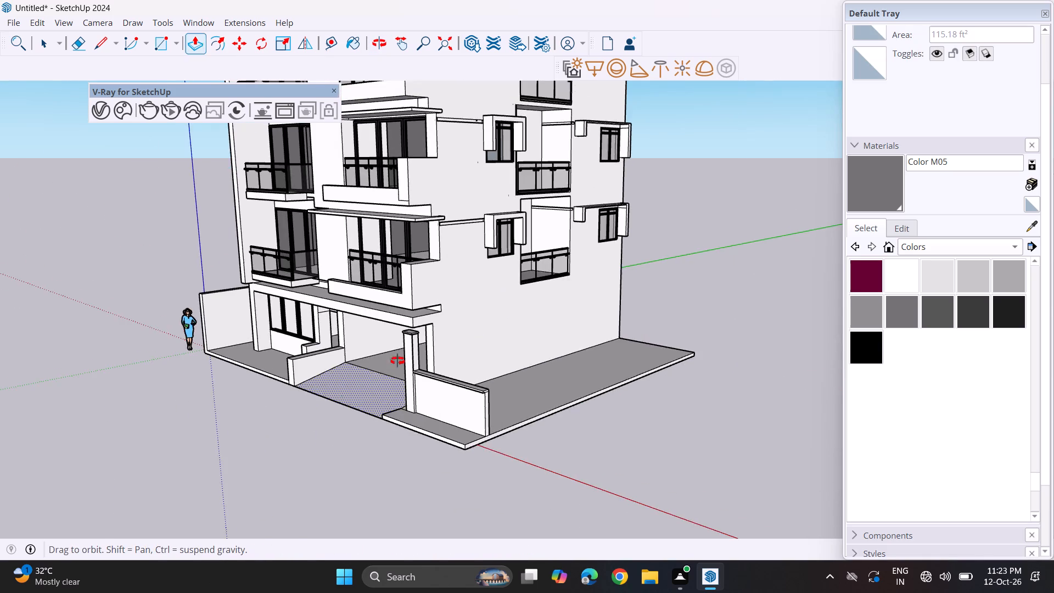
pyautogui.moveTo(397, 361); pyautogui.dragTo(476, 321, button='middle')
pyautogui.scroll(7, 480, 341)
pyautogui.moveTo(496, 380); pyautogui.dragTo(438, 392, button='middle')
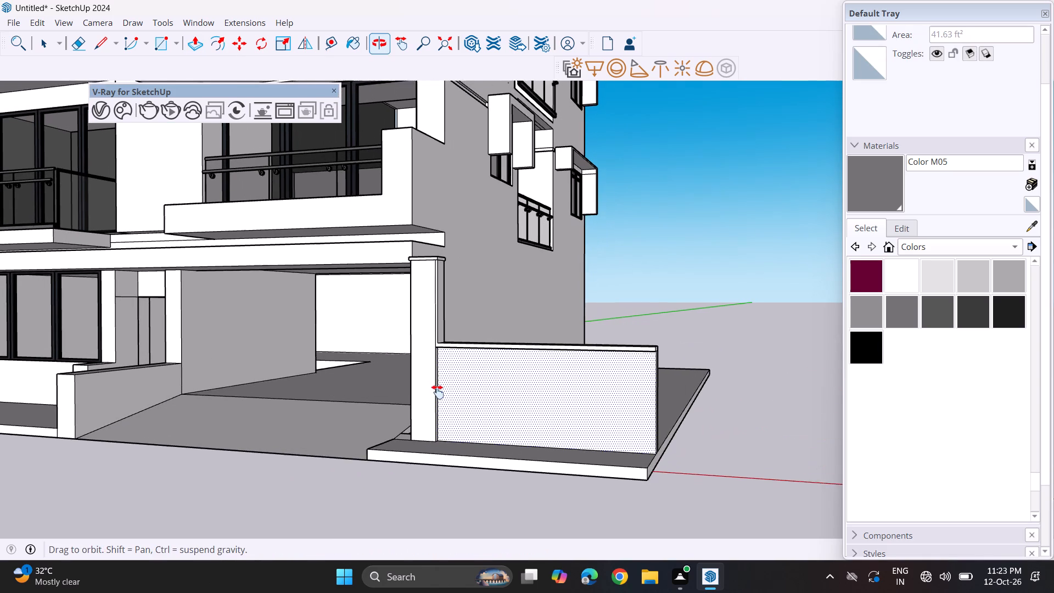
pyautogui.moveTo(438, 392); pyautogui.dragTo(438, 380, button='middle')
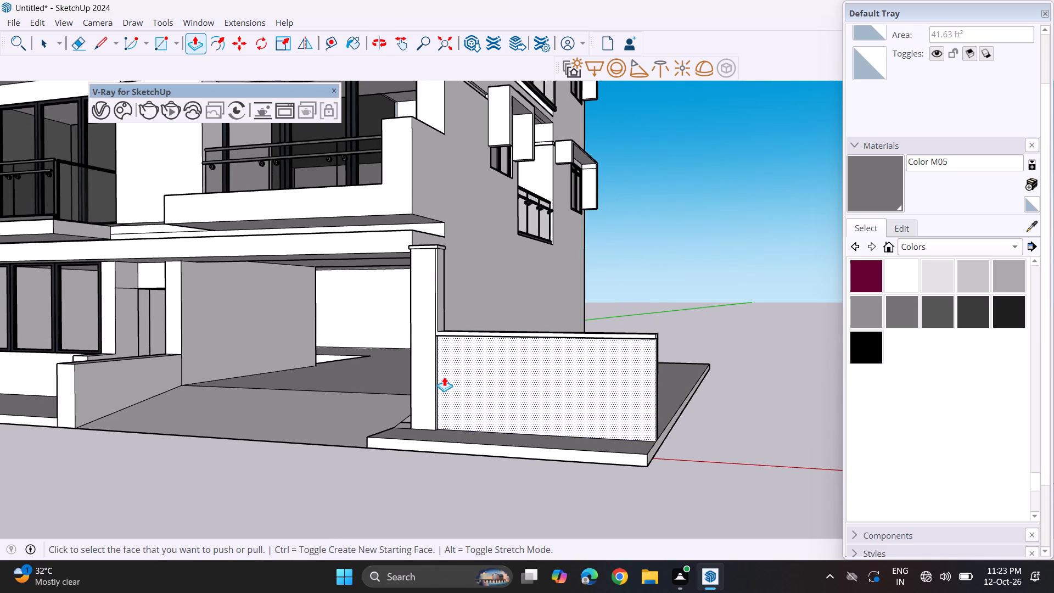
pyautogui.scroll(2, 472, 421)
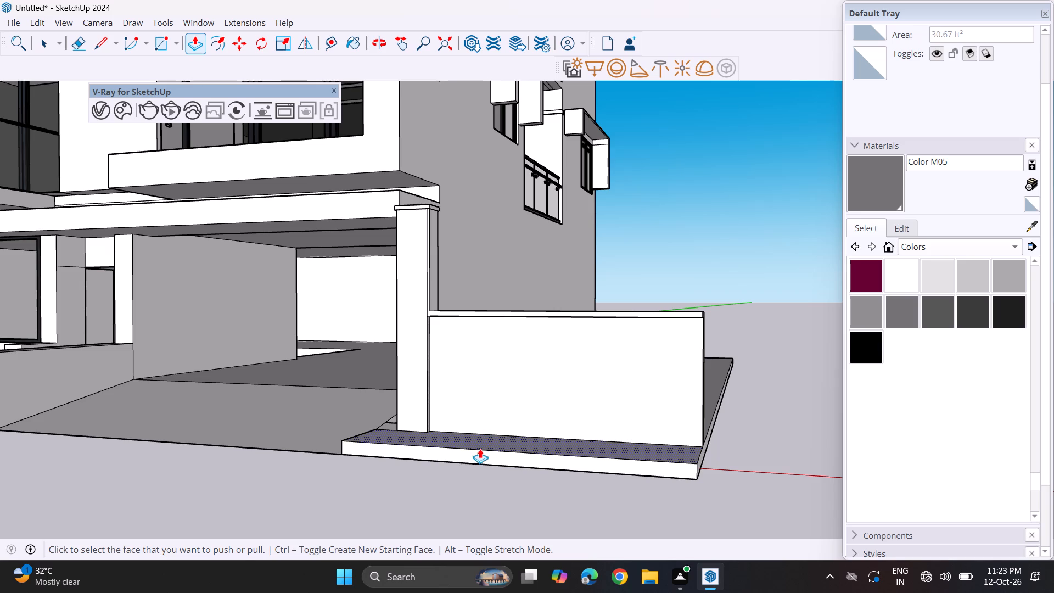
pyautogui.scroll(-8, 428, 413)
pyautogui.keyDown('shift'); pyautogui.moveTo(316, 353); pyautogui.dragTo(426, 365, button='middle'); pyautogui.keyUp('shift')
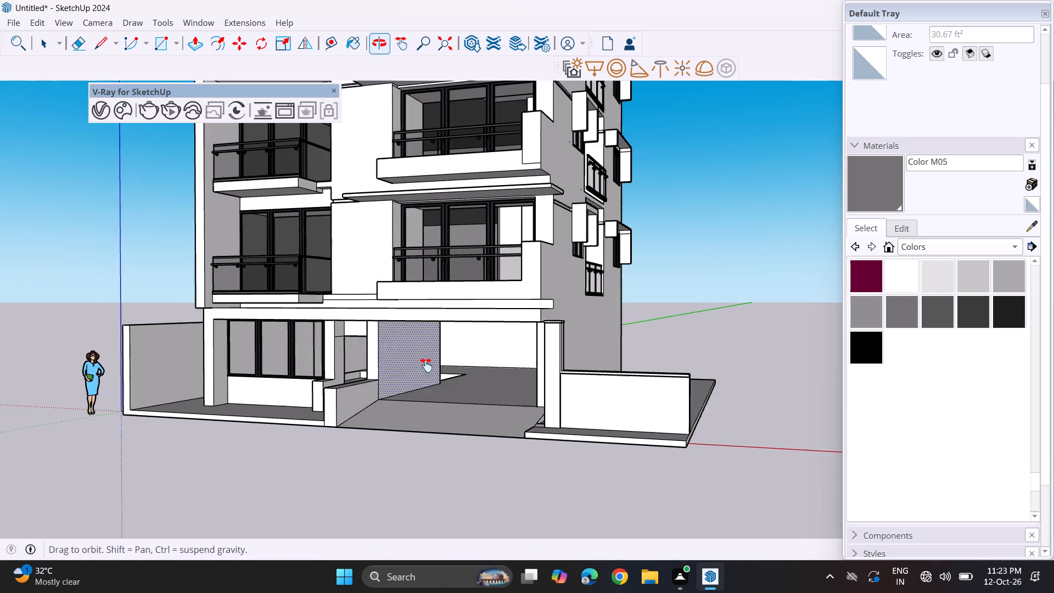
pyautogui.keyDown('shift'); pyautogui.moveTo(426, 365); pyautogui.dragTo(447, 373, button='middle'); pyautogui.keyUp('shift')
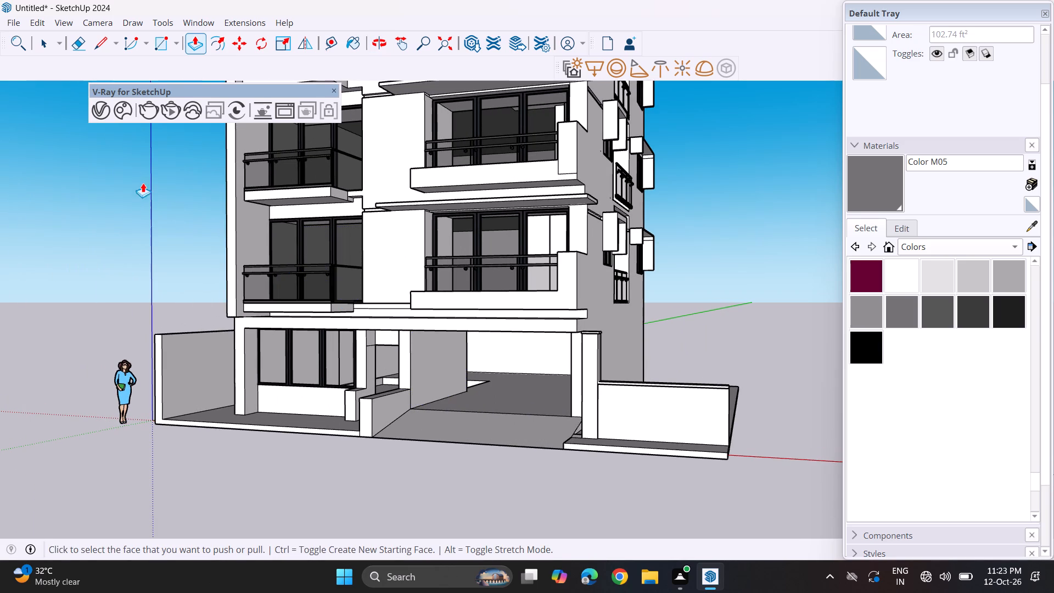
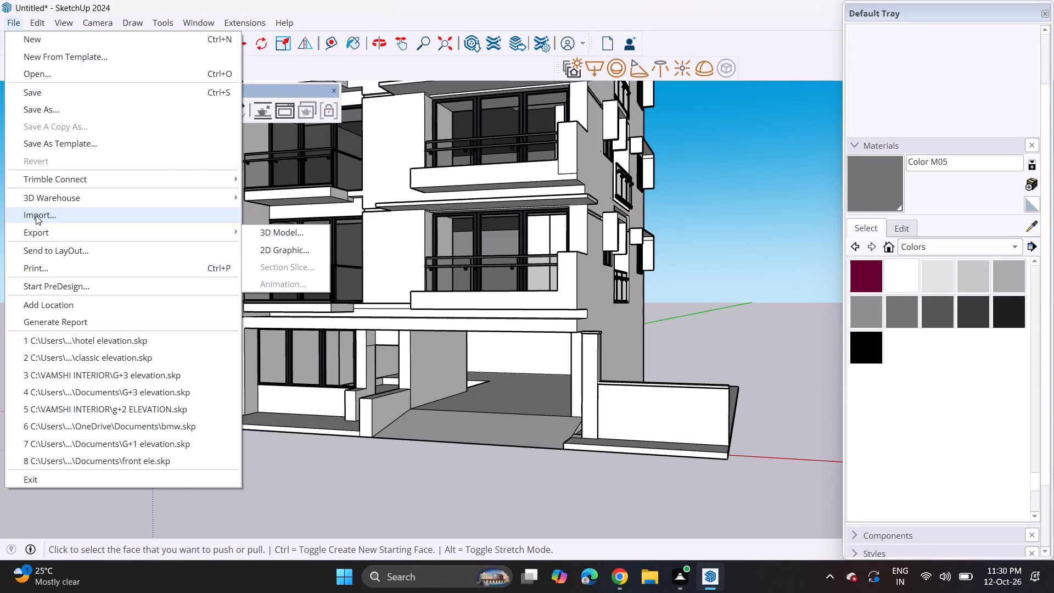
# Import the Main+door (1) model and place it at the inner corner of the ramp's low side wall.
pyautogui.click(36, 215)
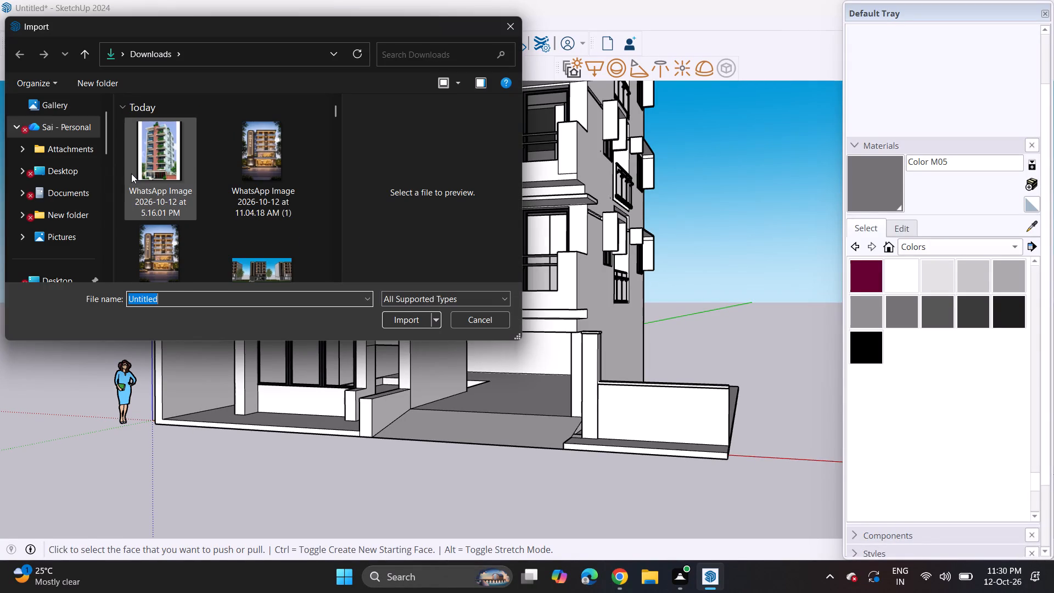
pyautogui.scroll(-4, 194, 178)
pyautogui.scroll(1, 194, 188)
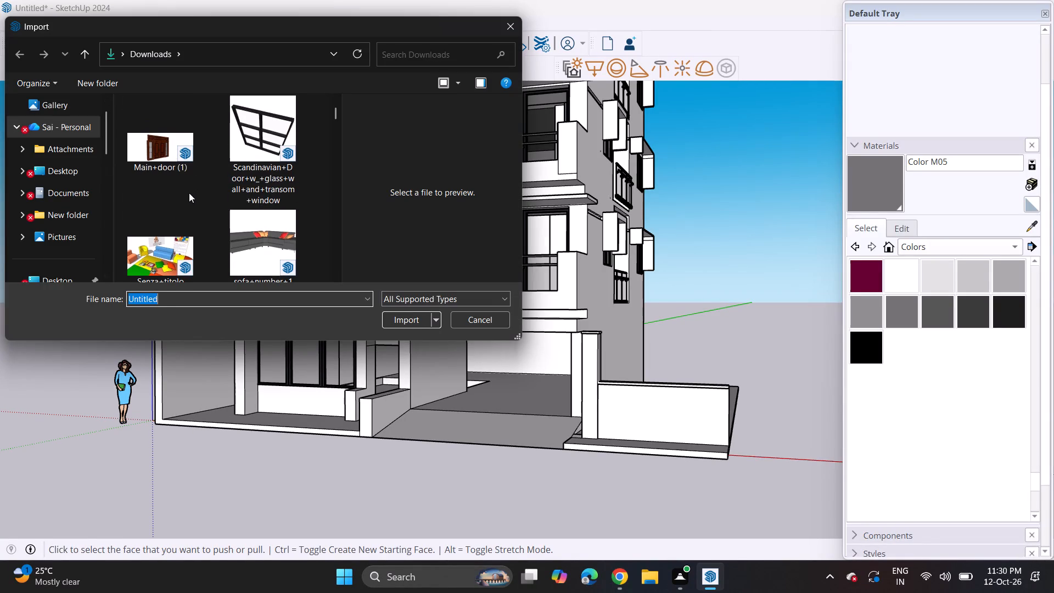
pyautogui.click(167, 135)
pyautogui.click(394, 320)
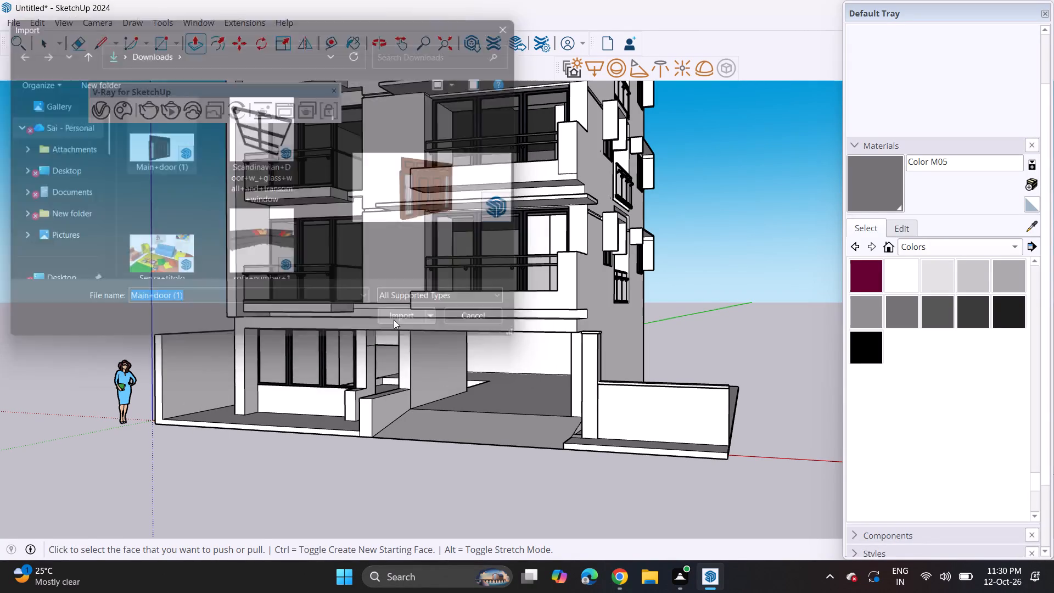
pyautogui.click(661, 314)
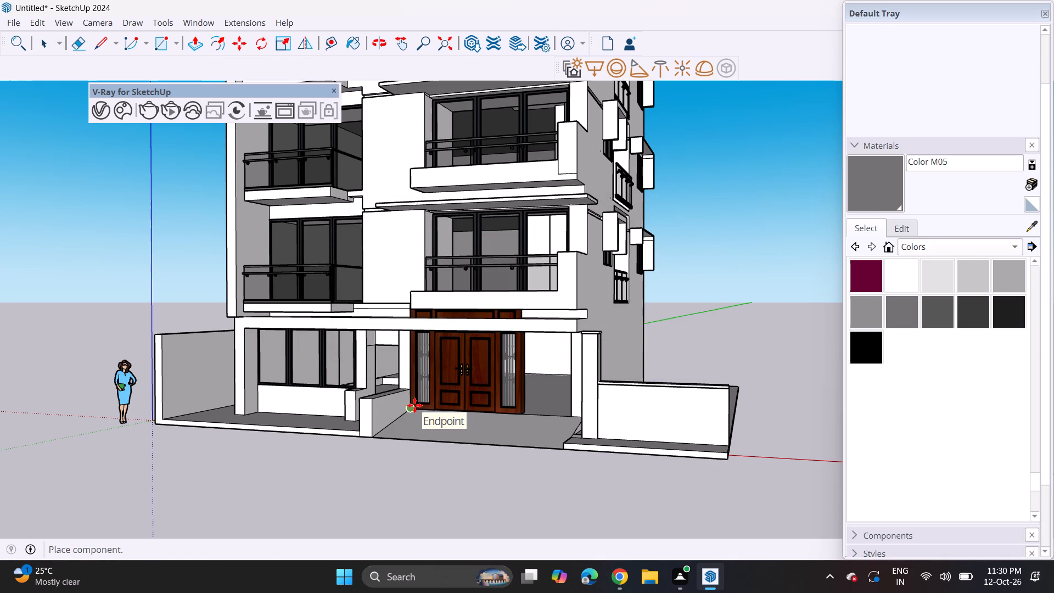
pyautogui.click(414, 405)
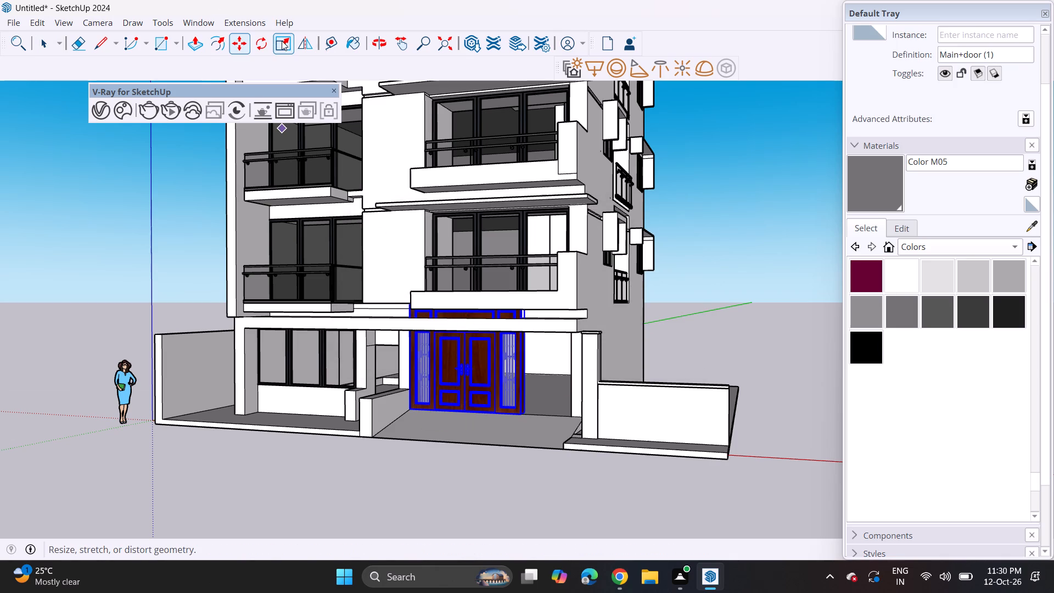
# Scale the door's height down so its top meets the underside of the ground-floor beam.
pyautogui.click(290, 44)
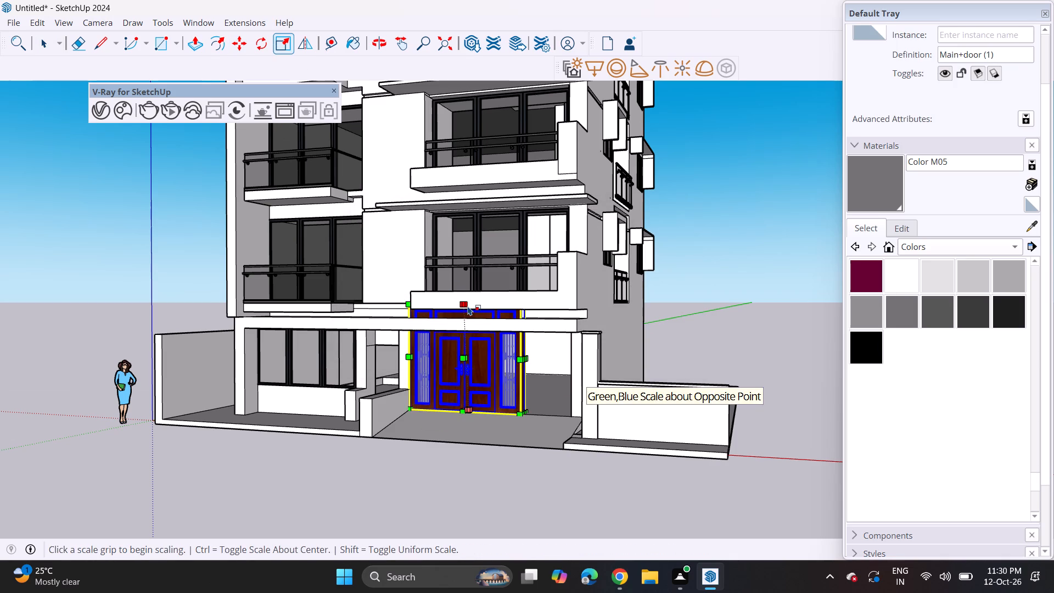
pyautogui.scroll(10, 465, 298)
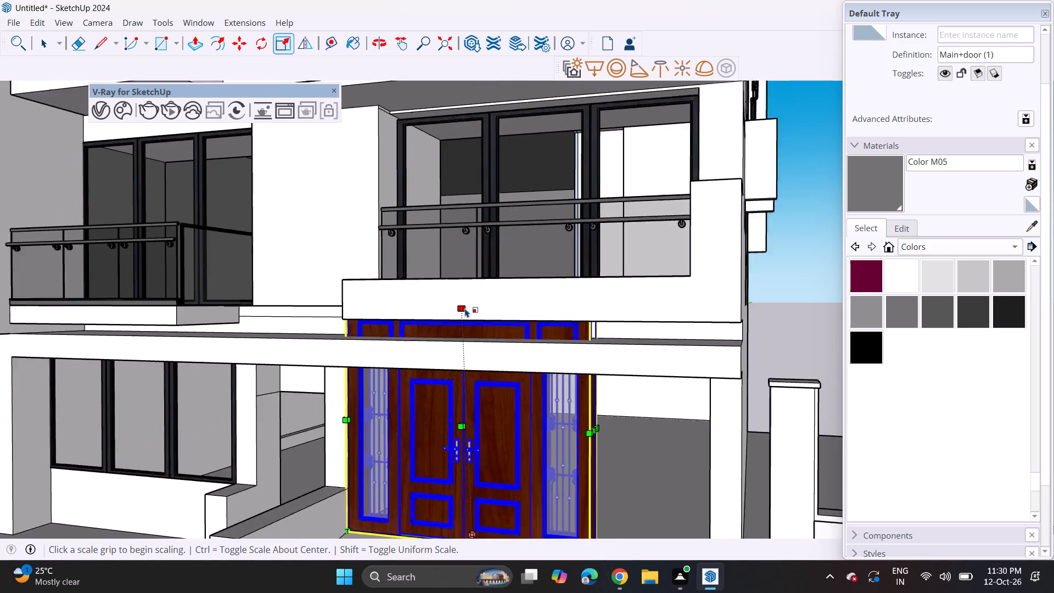
pyautogui.click(468, 308)
pyautogui.moveTo(473, 371); pyautogui.dragTo(525, 295, button='middle')
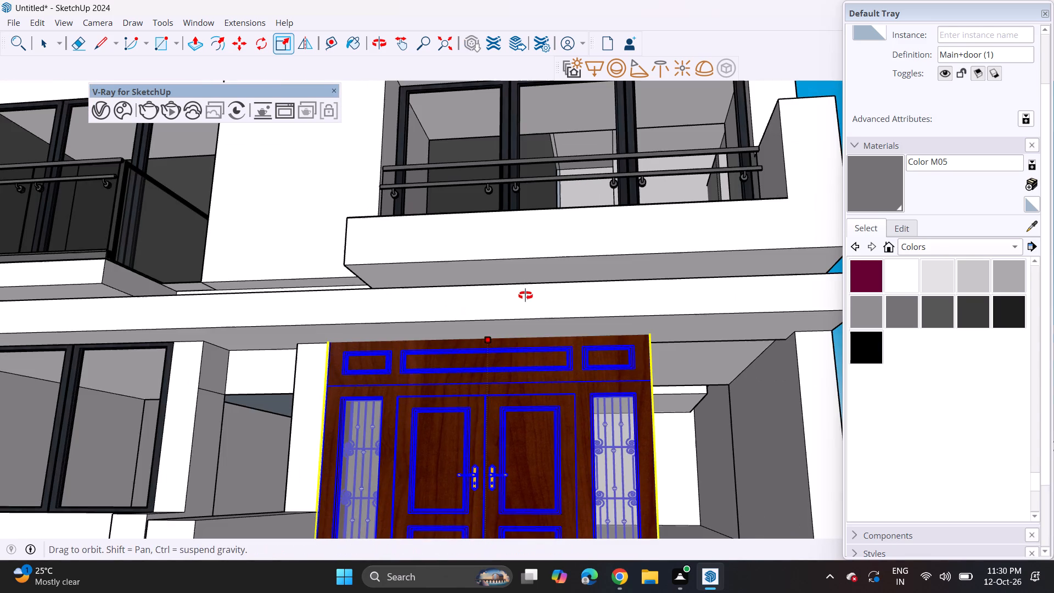
pyautogui.moveTo(525, 295); pyautogui.dragTo(525, 295, button='middle')
pyautogui.click(475, 343)
# Stretch the door's width across the driveway opening to the column at the far side and deselect it.
pyautogui.scroll(1, 537, 483)
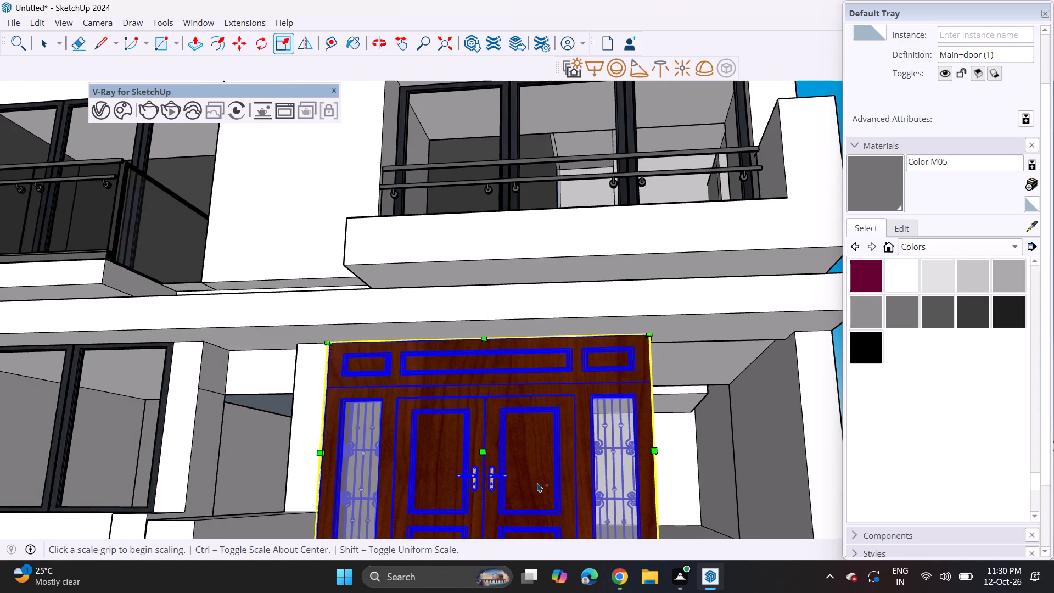
pyautogui.scroll(-3, 537, 483)
pyautogui.moveTo(539, 488); pyautogui.dragTo(458, 295, button='middle')
pyautogui.moveTo(458, 295); pyautogui.dragTo(396, 416, button='middle')
pyautogui.scroll(4, 633, 364)
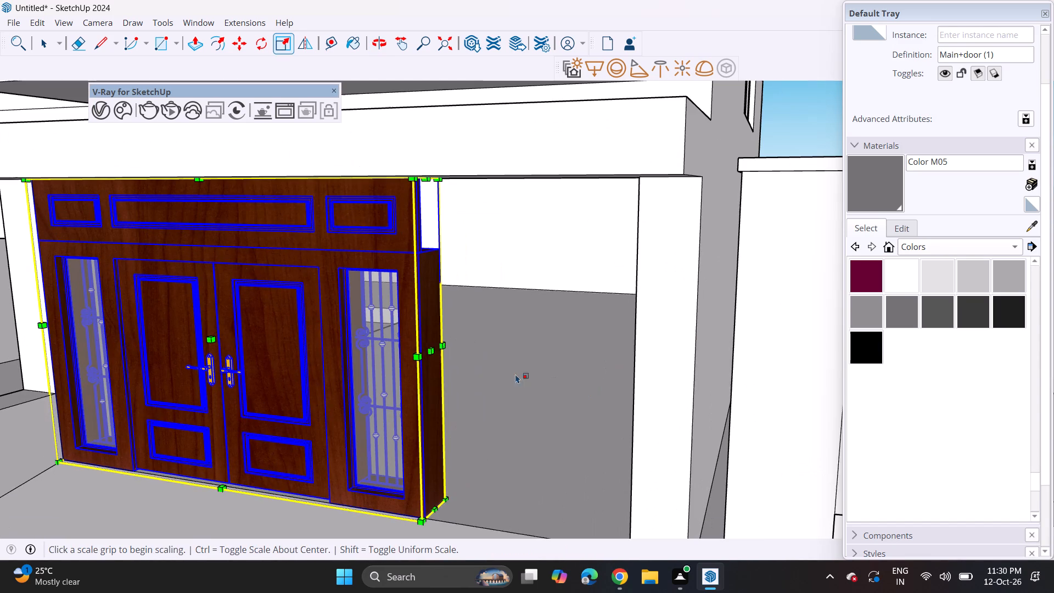
pyautogui.click(435, 351)
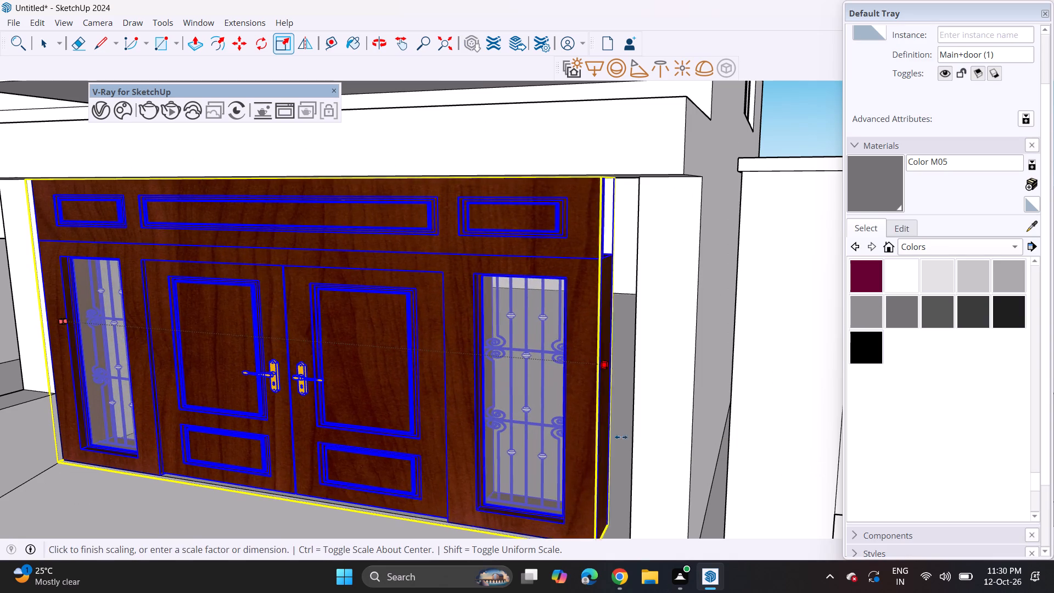
pyautogui.click(638, 383)
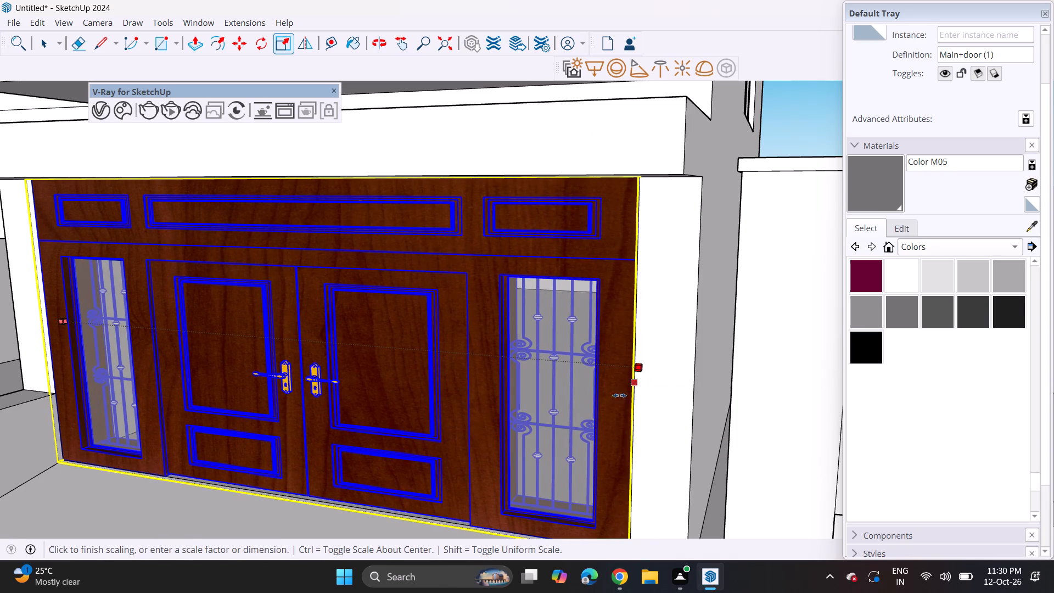
pyautogui.scroll(-14, 502, 417)
pyautogui.press('space')
pyautogui.click(699, 278)
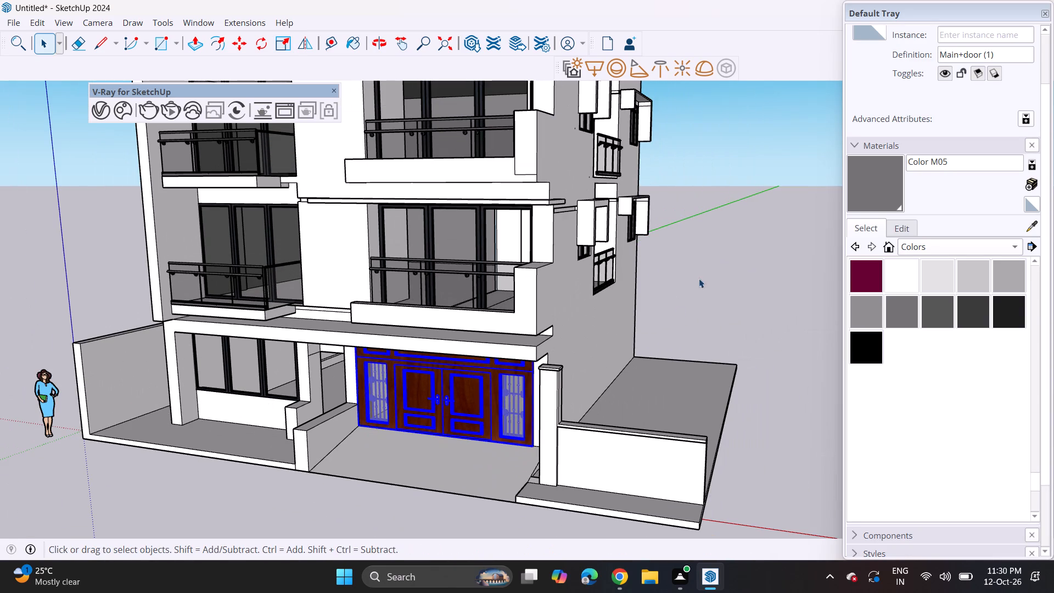
# Examine the fitted entrance door together with the ramp, boundary walls and the tower's front facade.
pyautogui.moveTo(477, 435); pyautogui.dragTo(485, 385, button='middle')
pyautogui.scroll(-3, 485, 384)
pyautogui.keyDown('shift'); pyautogui.moveTo(476, 383); pyautogui.dragTo(548, 426, button='middle'); pyautogui.keyUp('shift')
pyautogui.scroll(-1, 523, 418)
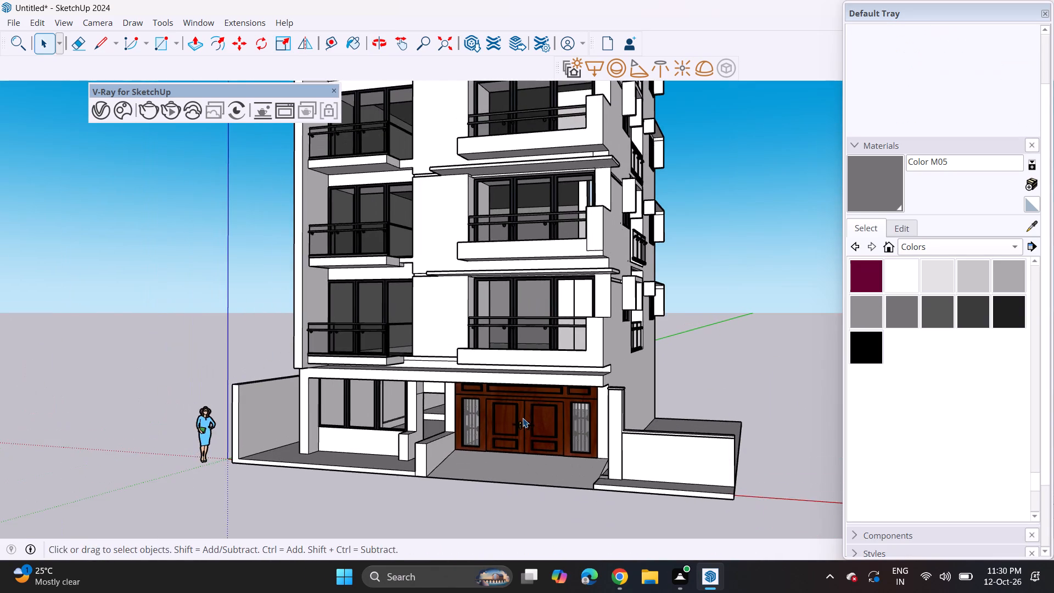
pyautogui.scroll(-1, 523, 418)
pyautogui.keyDown('shift'); pyautogui.moveTo(523, 418); pyautogui.dragTo(489, 435, button='middle'); pyautogui.keyUp('shift')
pyautogui.scroll(-2, 486, 438)
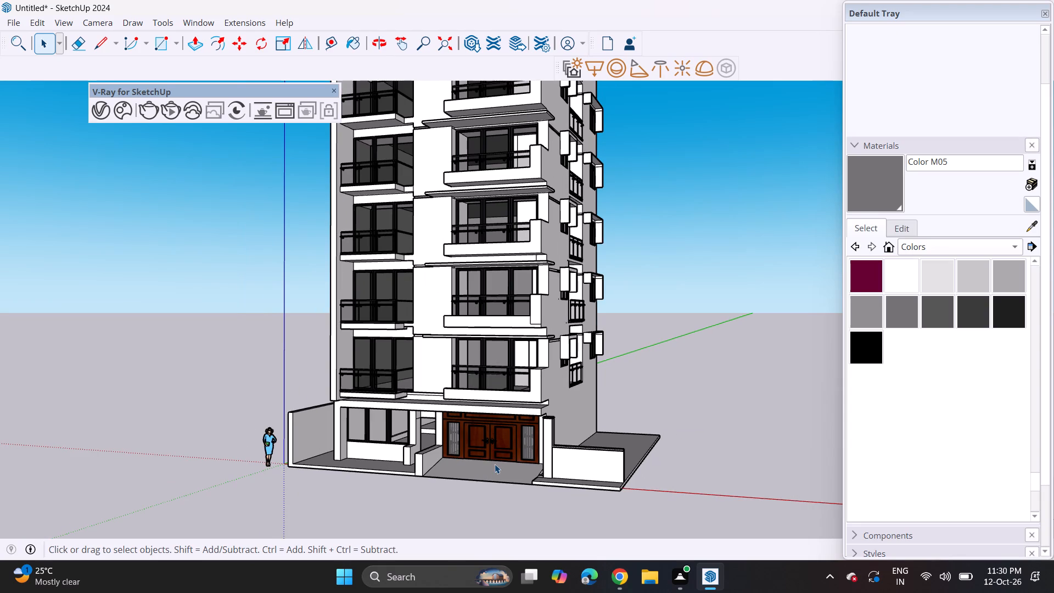
pyautogui.scroll(3, 495, 464)
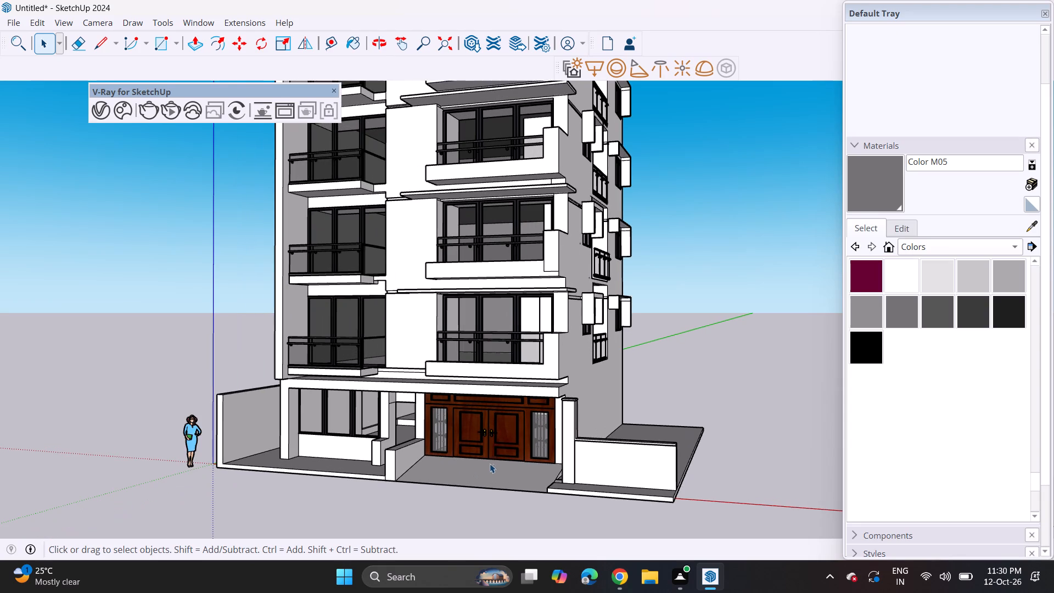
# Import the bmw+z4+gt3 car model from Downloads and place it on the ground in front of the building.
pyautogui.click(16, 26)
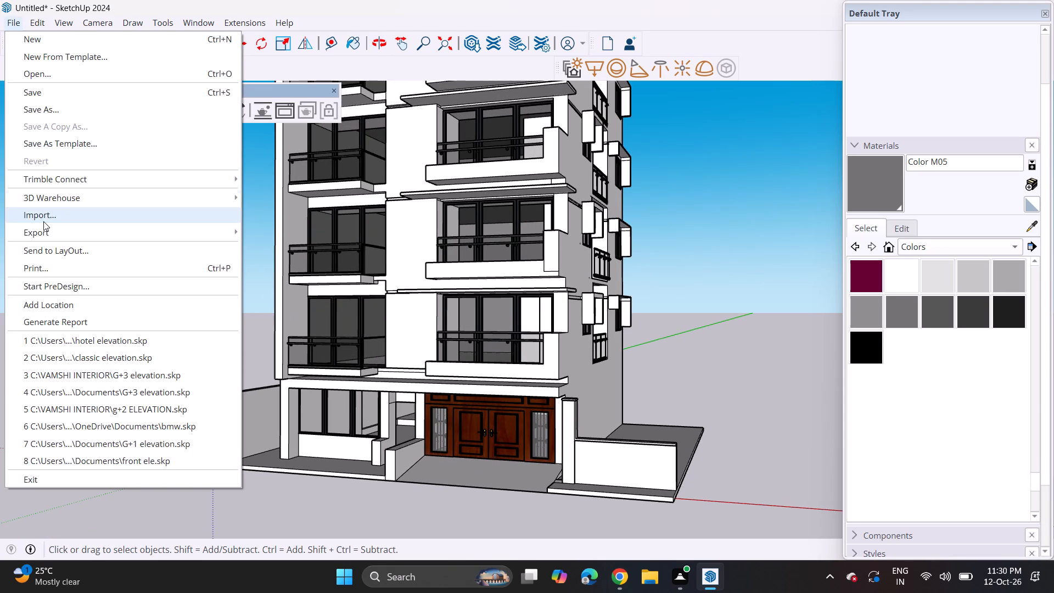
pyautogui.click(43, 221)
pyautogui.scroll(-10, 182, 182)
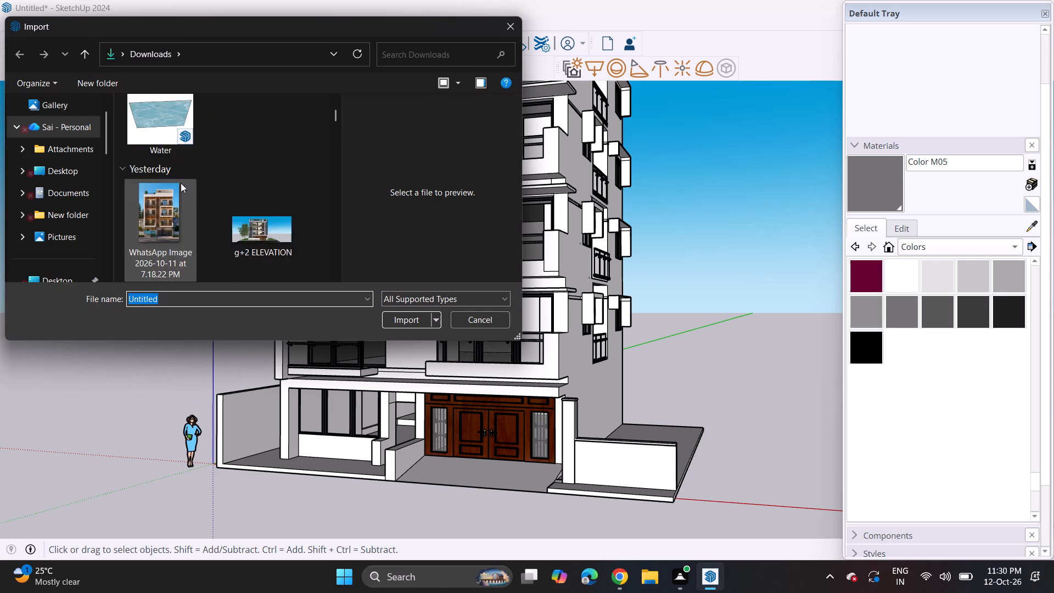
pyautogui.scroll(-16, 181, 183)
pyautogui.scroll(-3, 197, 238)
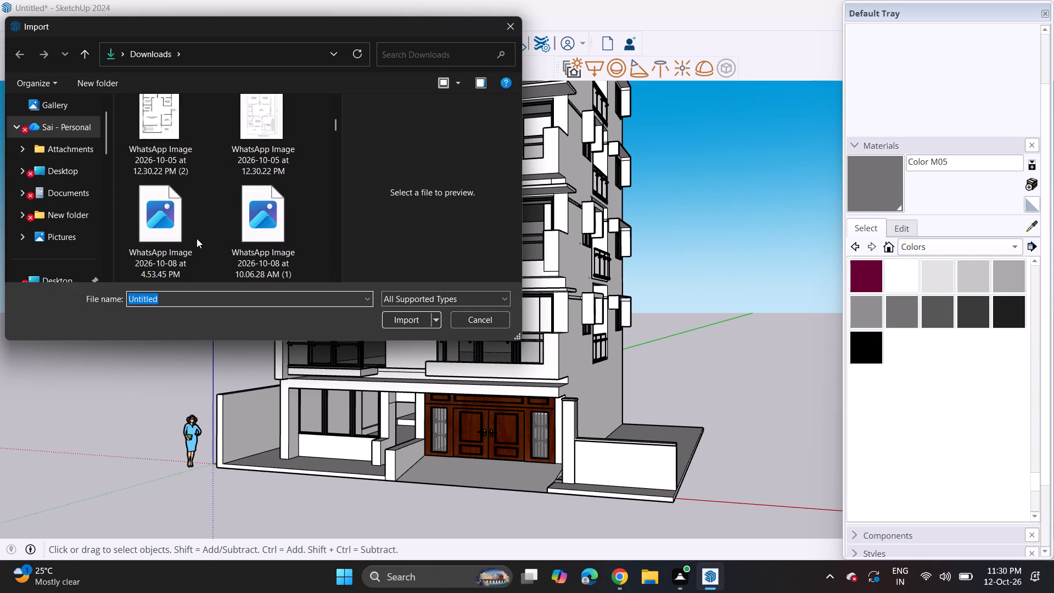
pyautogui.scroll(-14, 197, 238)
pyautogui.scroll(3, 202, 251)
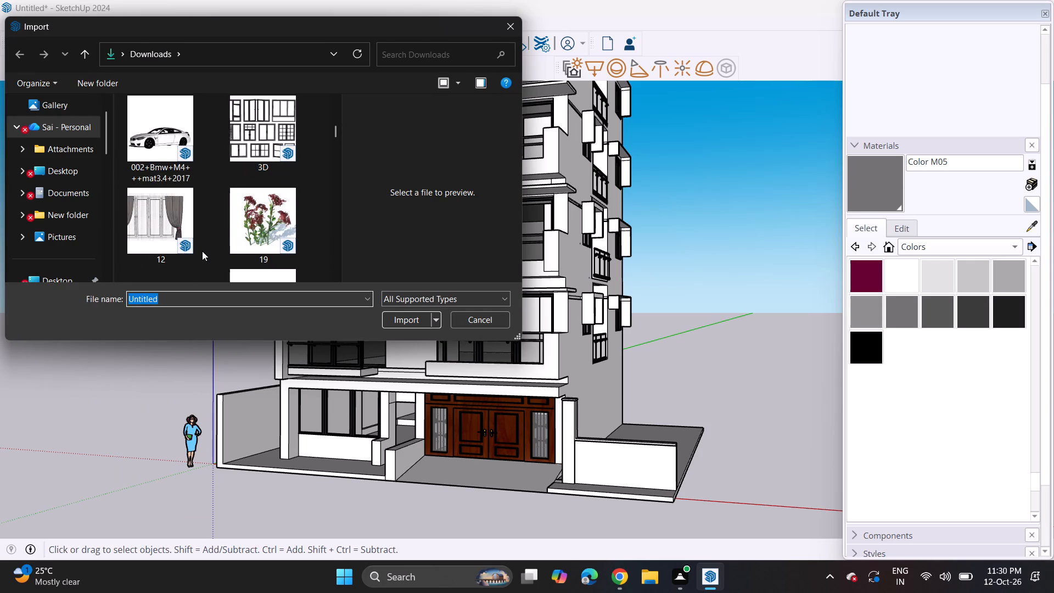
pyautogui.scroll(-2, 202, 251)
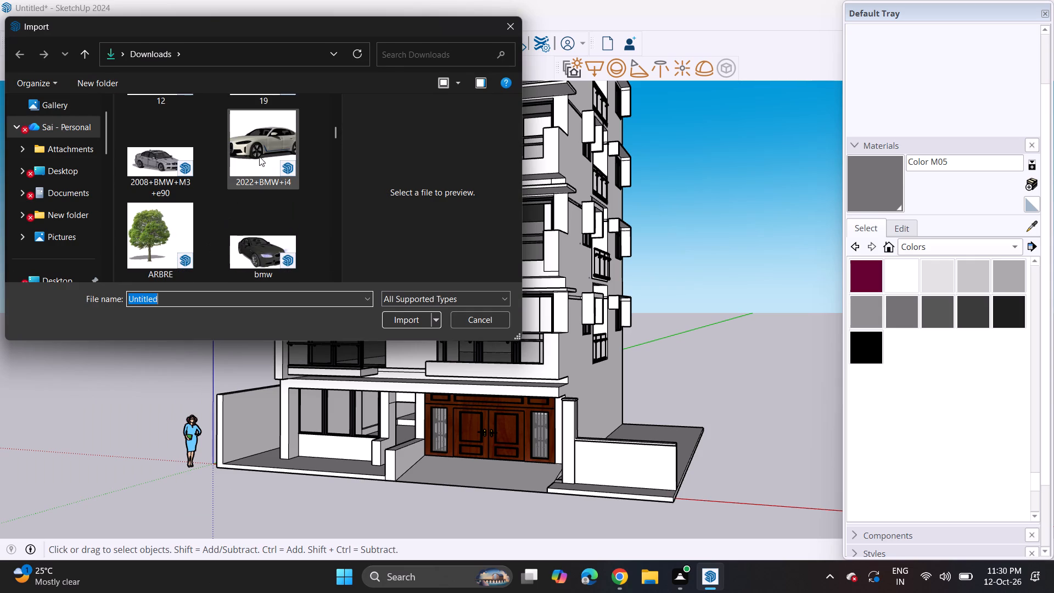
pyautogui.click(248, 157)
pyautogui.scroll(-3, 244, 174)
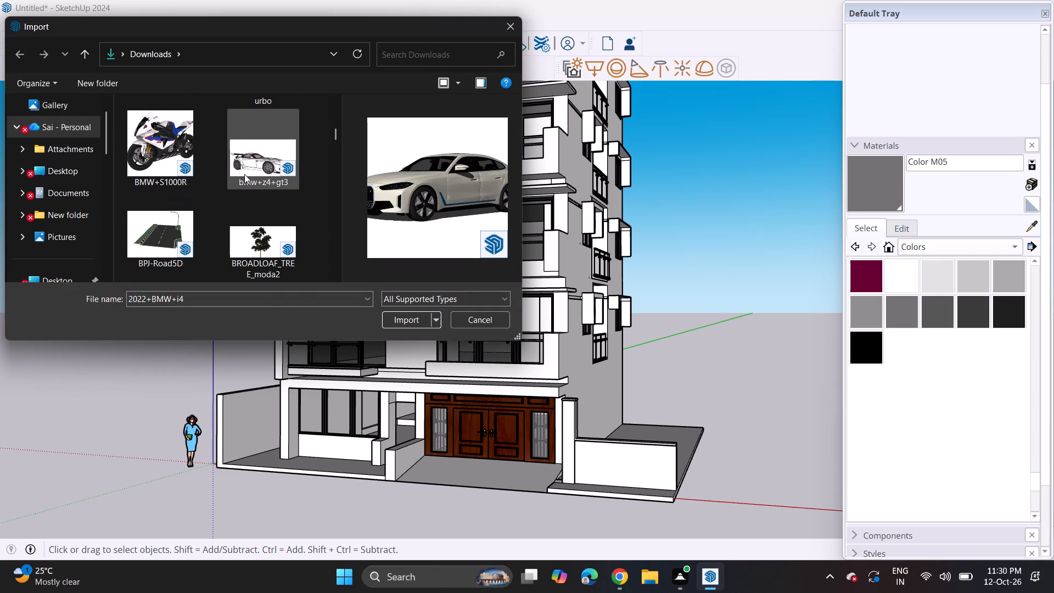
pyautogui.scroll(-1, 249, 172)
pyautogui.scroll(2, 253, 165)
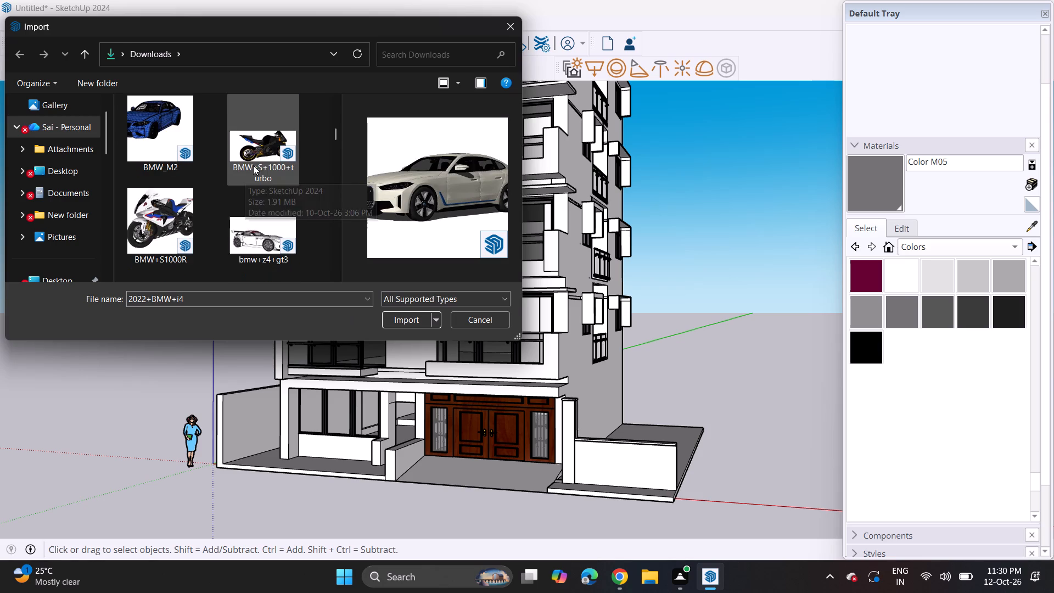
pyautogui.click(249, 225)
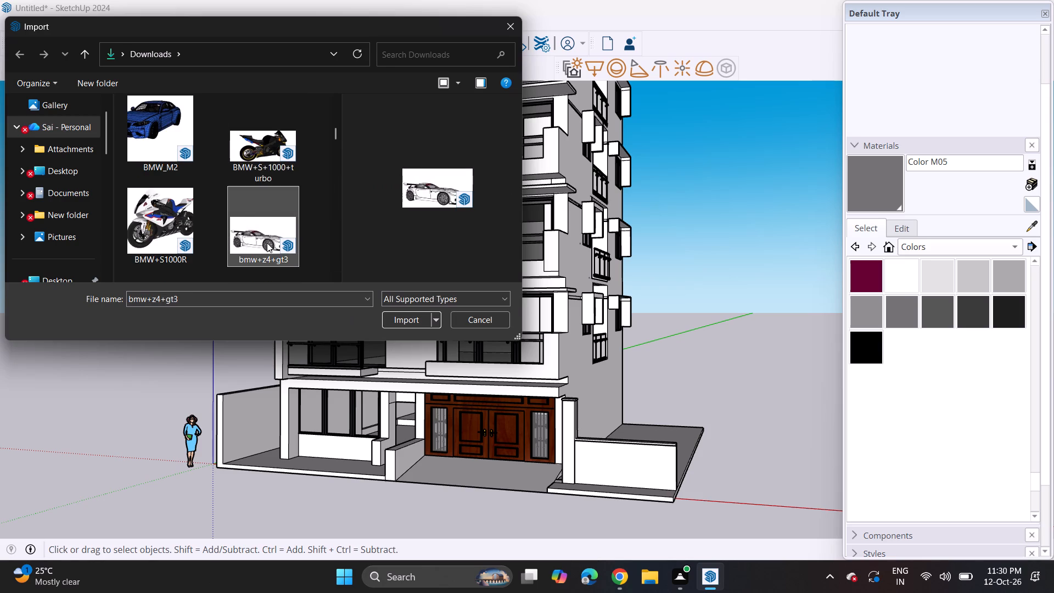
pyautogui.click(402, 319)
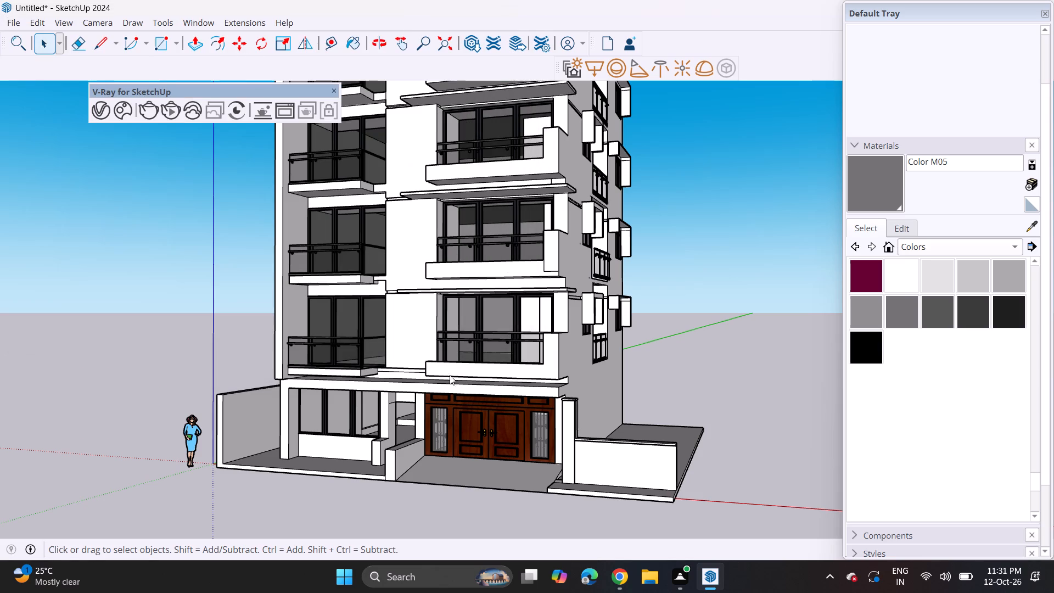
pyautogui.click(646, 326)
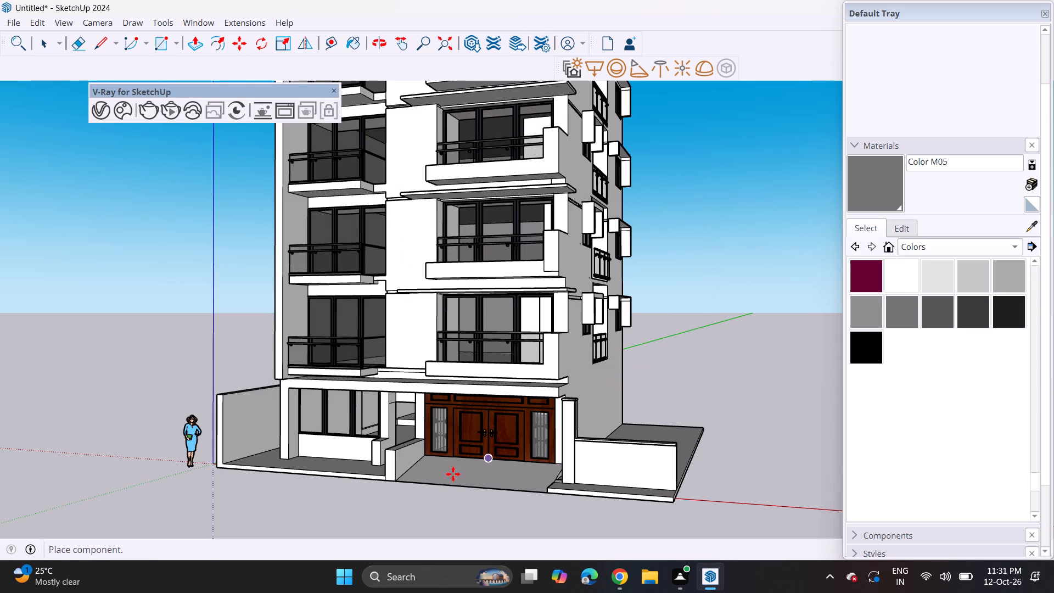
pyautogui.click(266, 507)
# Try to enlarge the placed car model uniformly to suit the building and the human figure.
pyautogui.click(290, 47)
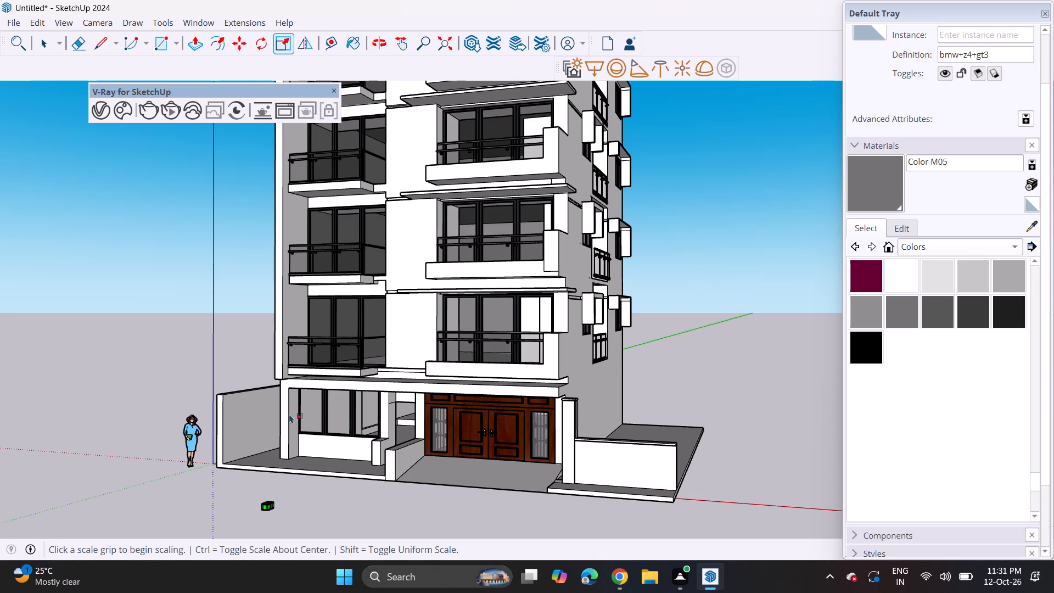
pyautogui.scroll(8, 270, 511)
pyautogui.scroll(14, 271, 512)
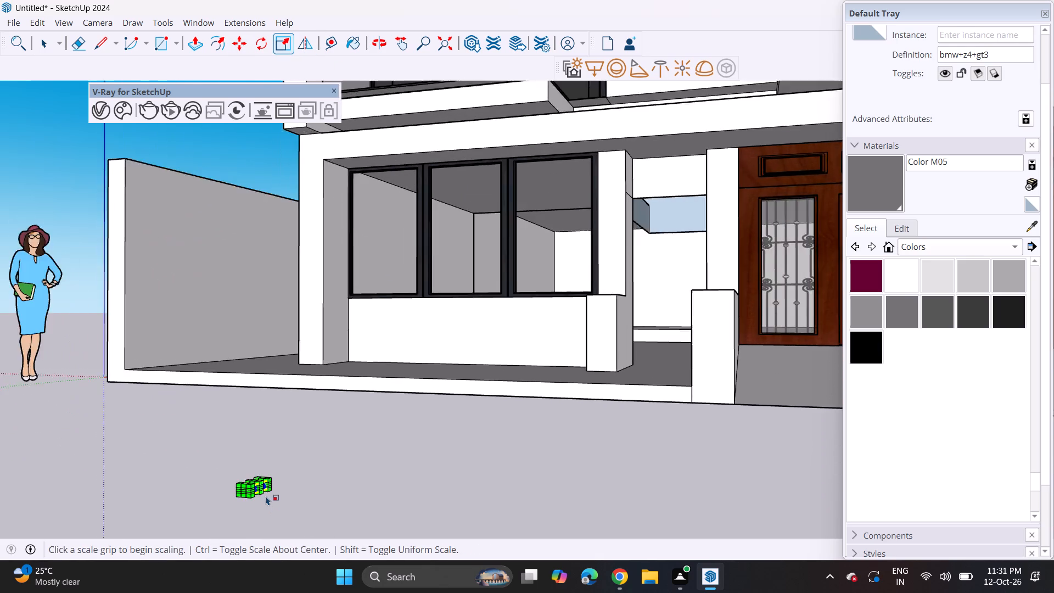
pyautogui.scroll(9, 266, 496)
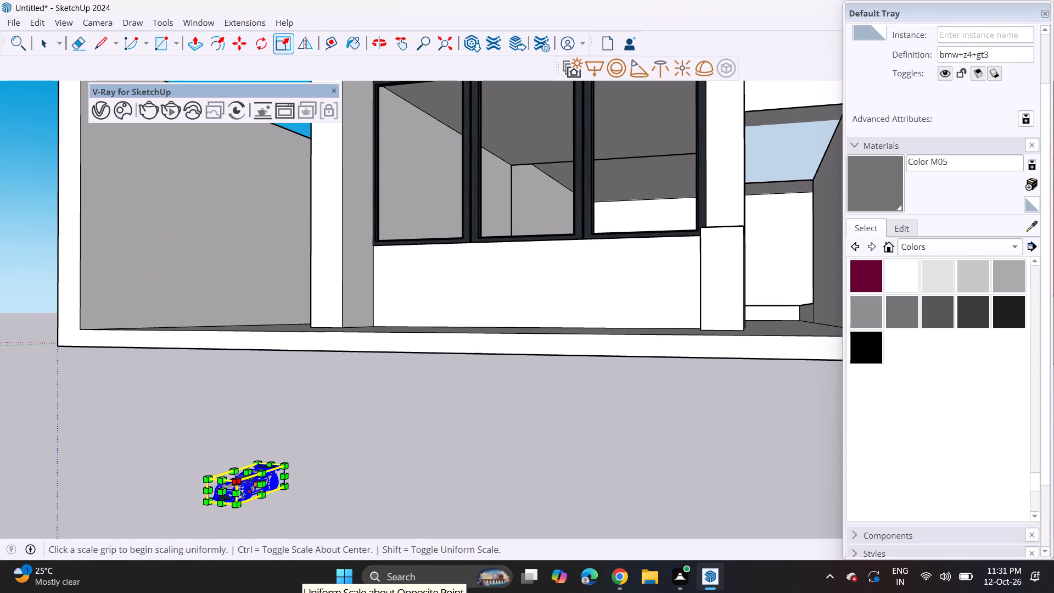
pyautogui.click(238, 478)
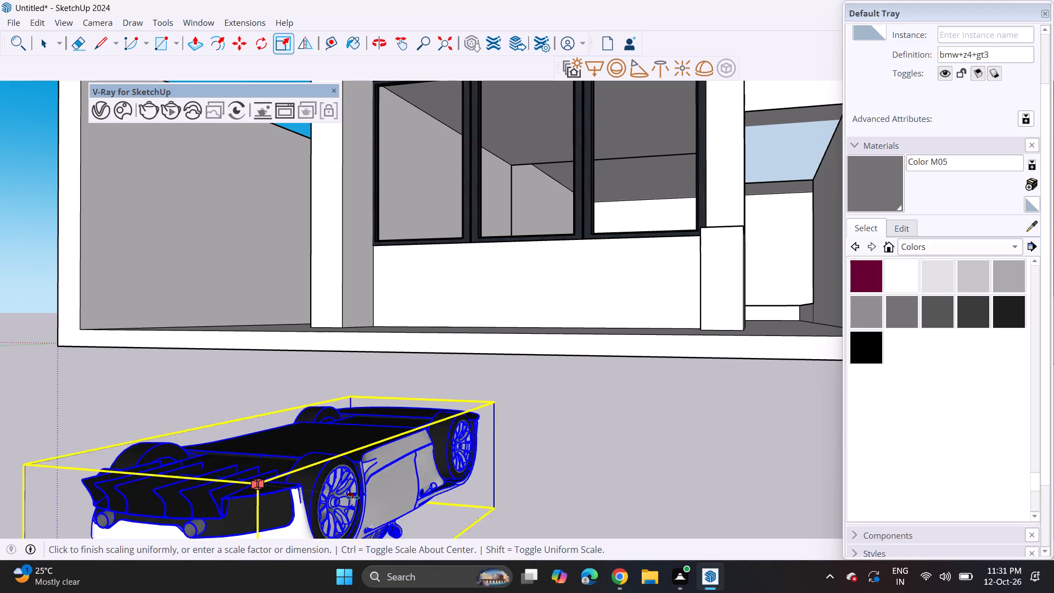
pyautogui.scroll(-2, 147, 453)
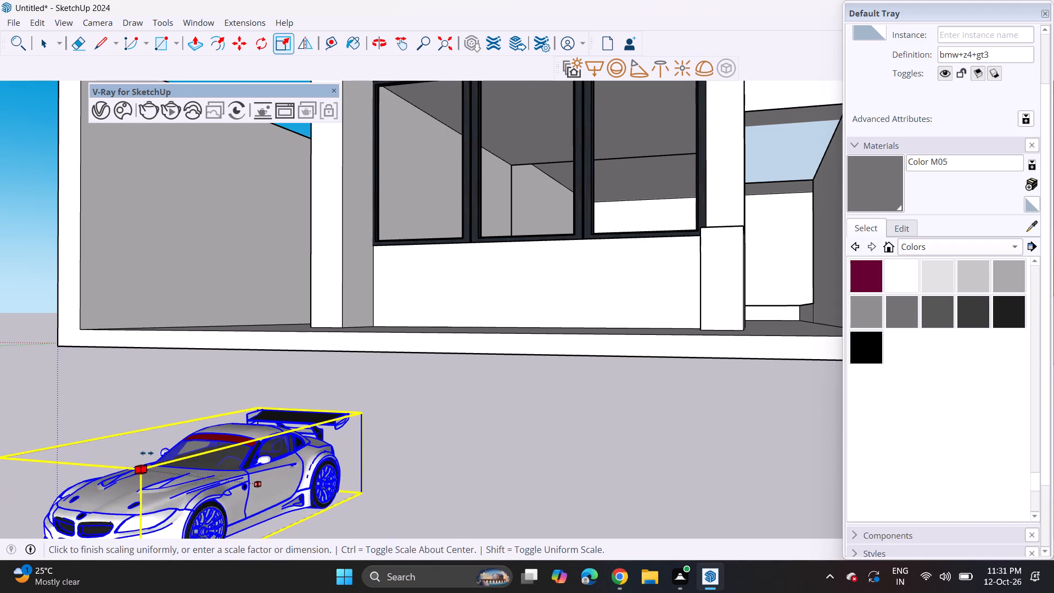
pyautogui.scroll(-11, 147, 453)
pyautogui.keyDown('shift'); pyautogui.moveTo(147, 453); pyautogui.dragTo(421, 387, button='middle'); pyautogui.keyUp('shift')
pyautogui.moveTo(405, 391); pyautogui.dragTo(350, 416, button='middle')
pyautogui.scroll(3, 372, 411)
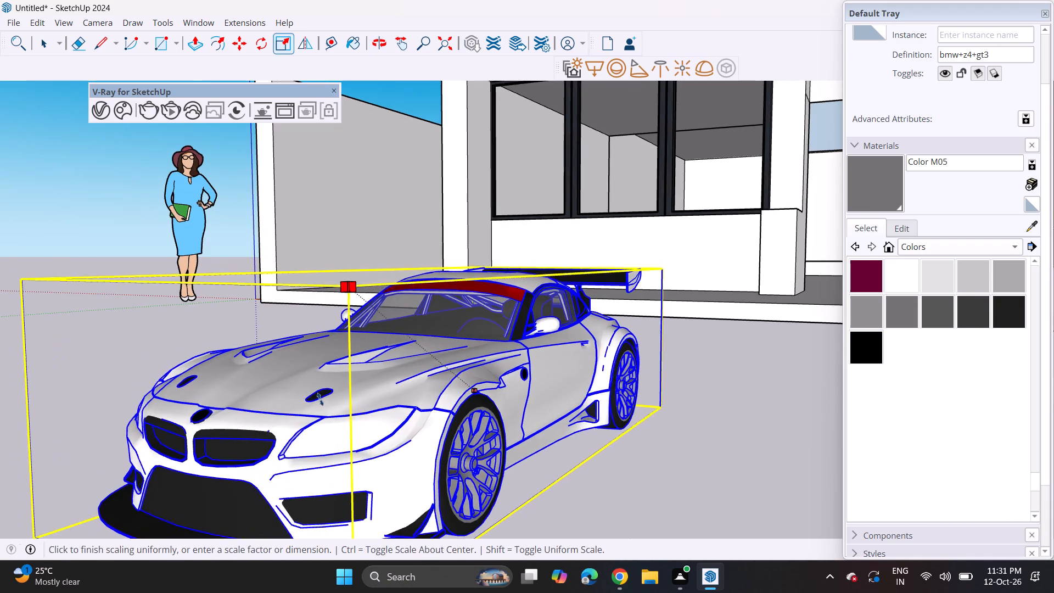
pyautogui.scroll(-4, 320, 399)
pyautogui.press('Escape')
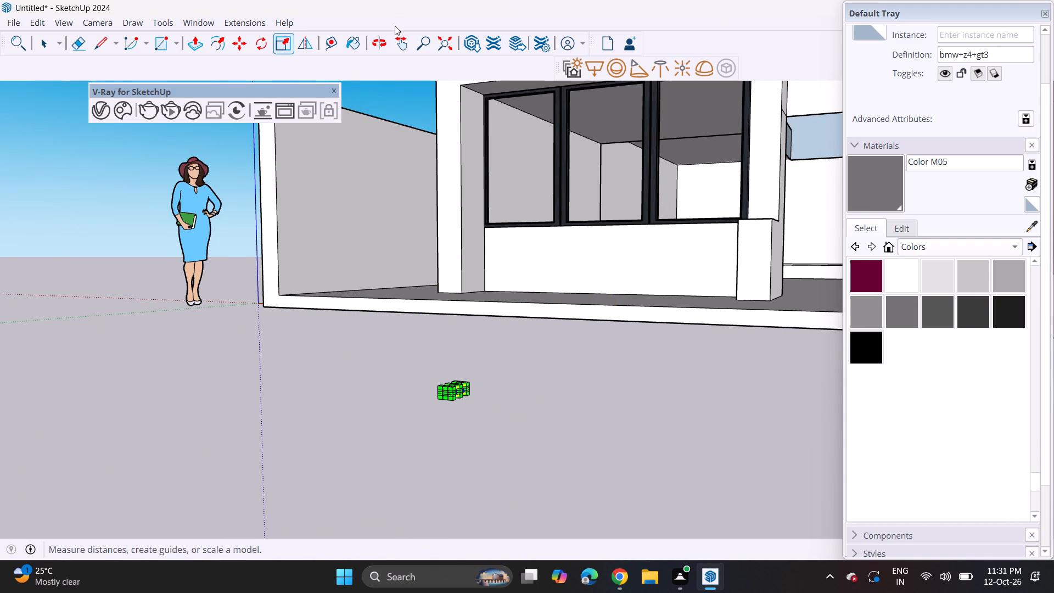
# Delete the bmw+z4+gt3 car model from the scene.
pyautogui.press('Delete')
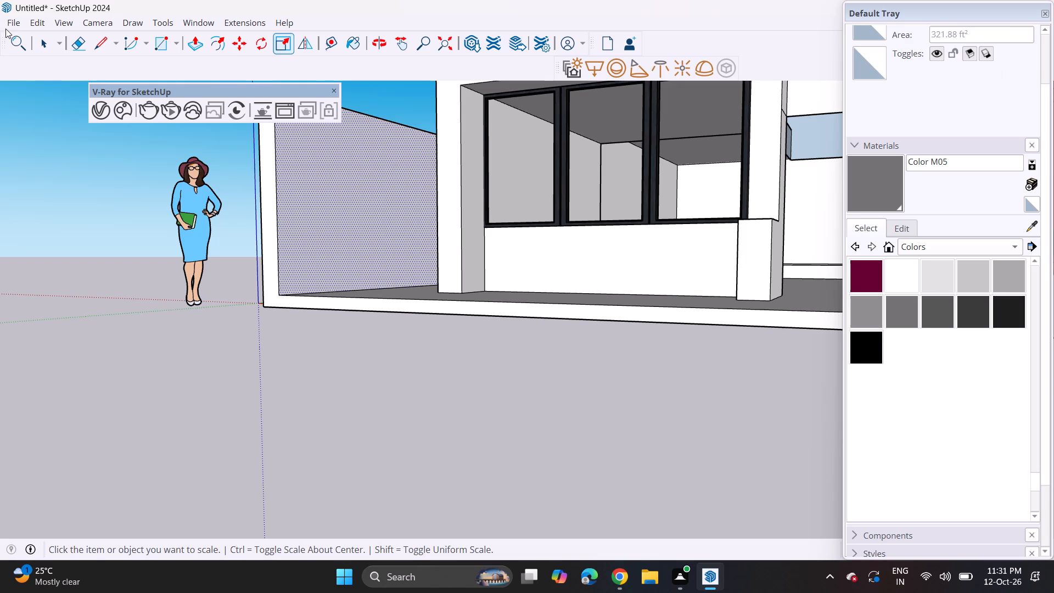
# Import the Mercedes+Benz+C63+sedan model from Downloads and place it on open ground along the red axis, beside the tower.
pyautogui.click(10, 17)
pyautogui.click(30, 217)
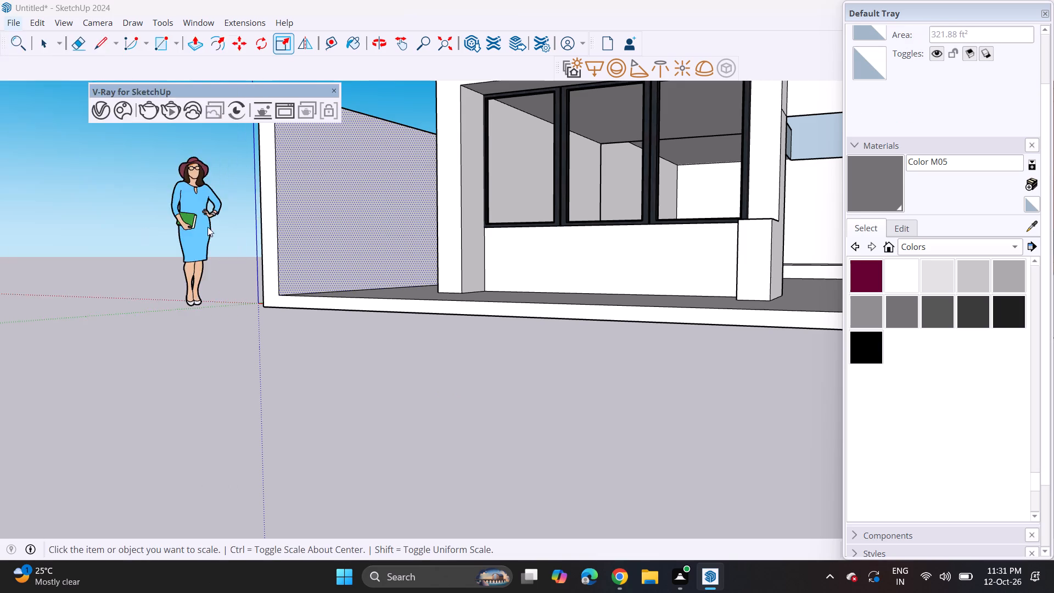
pyautogui.scroll(-10, 258, 231)
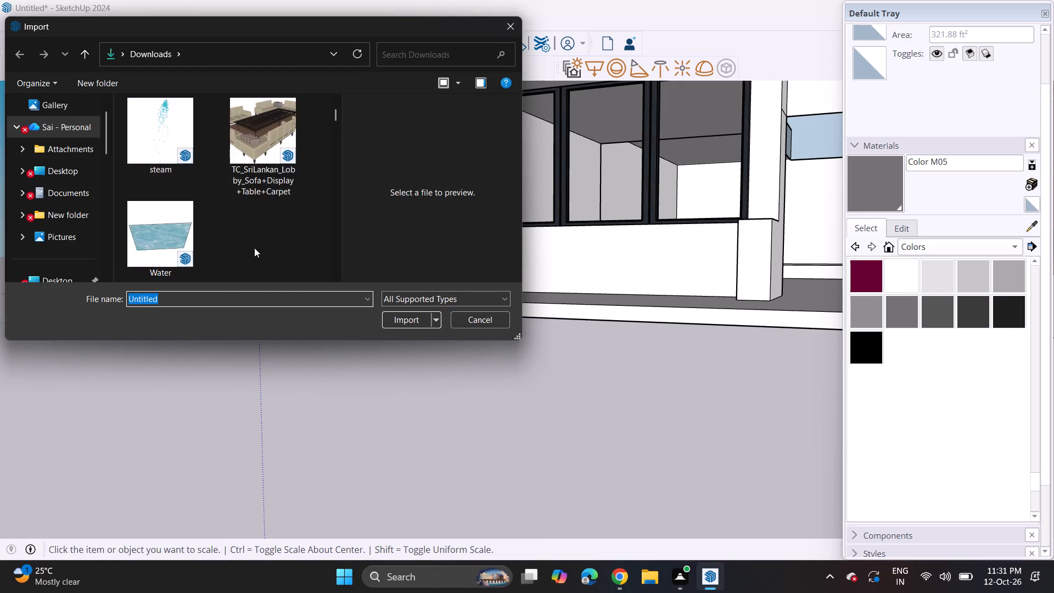
pyautogui.scroll(-11, 254, 248)
pyautogui.scroll(-18, 243, 246)
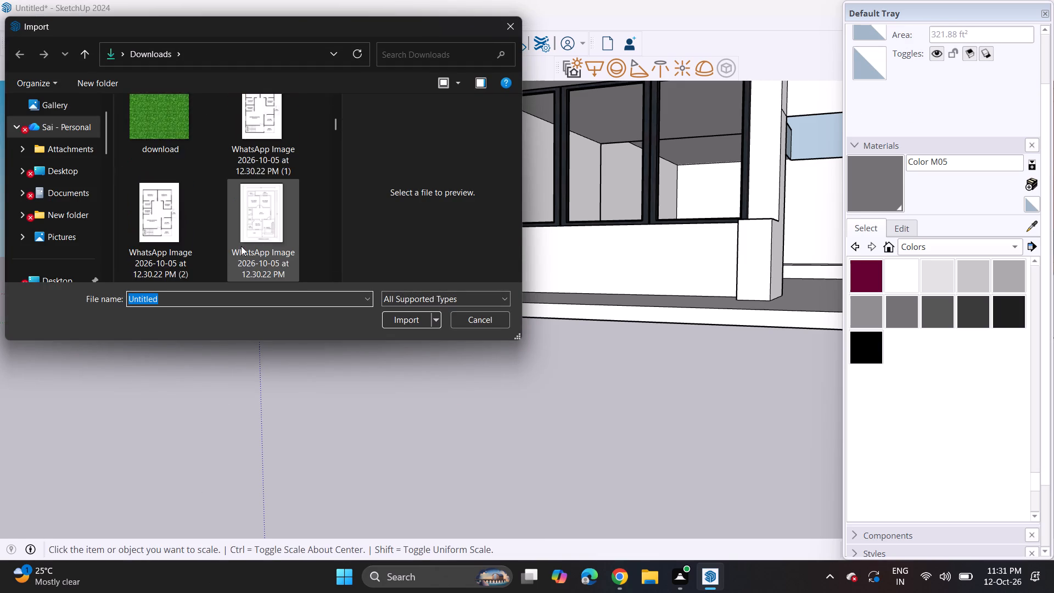
pyautogui.scroll(-15, 241, 246)
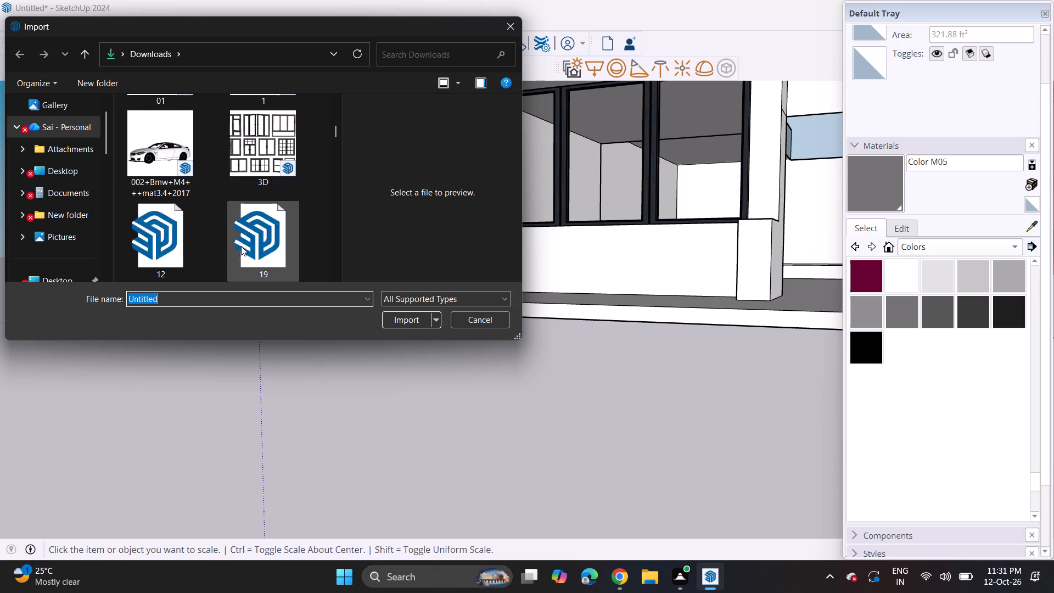
pyautogui.scroll(-3, 237, 255)
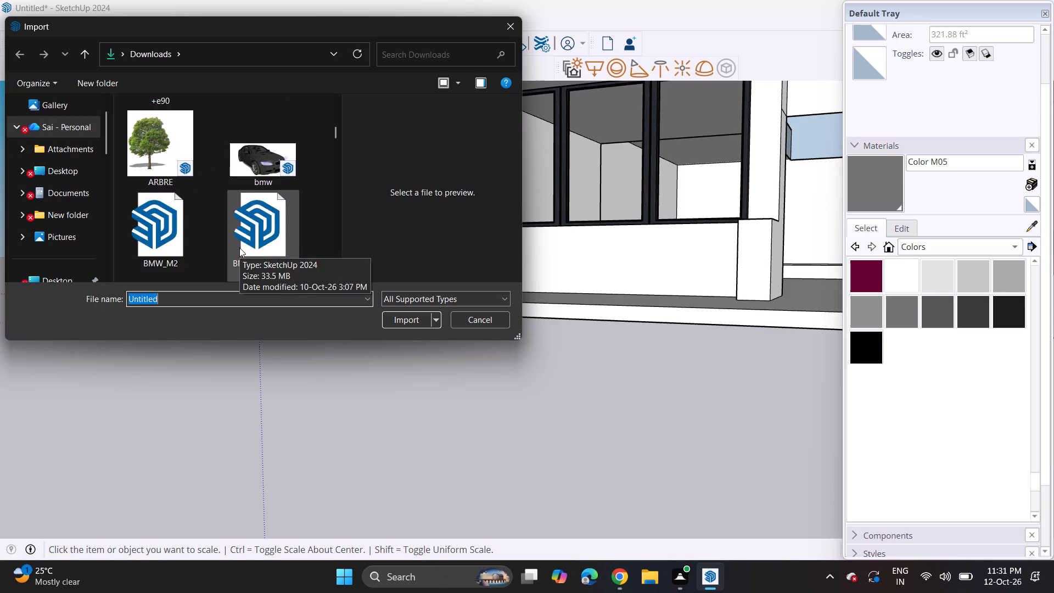
pyautogui.scroll(2, 240, 225)
pyautogui.click(252, 202)
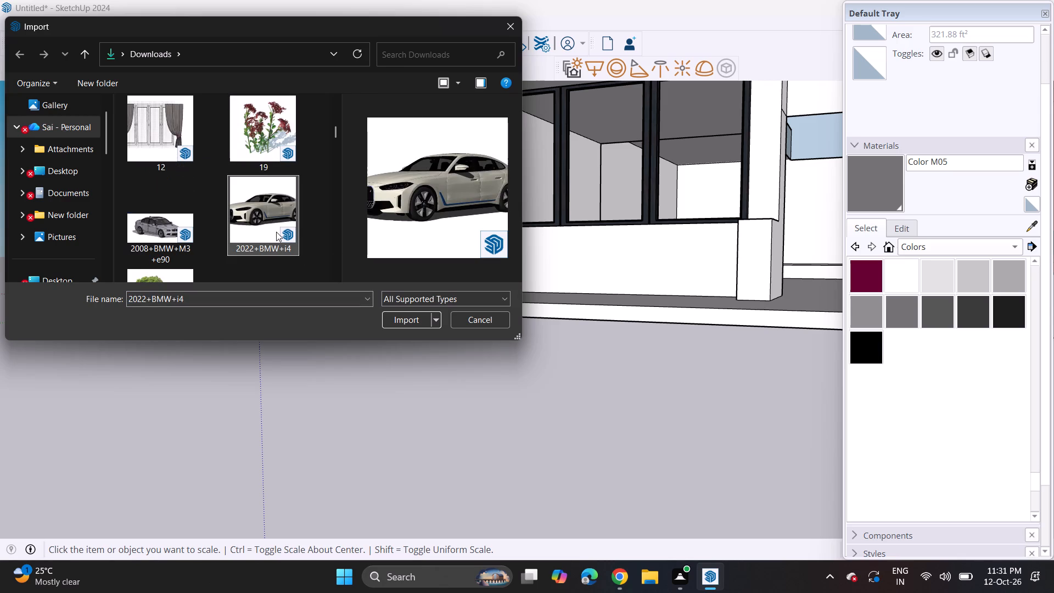
pyautogui.scroll(-4, 241, 239)
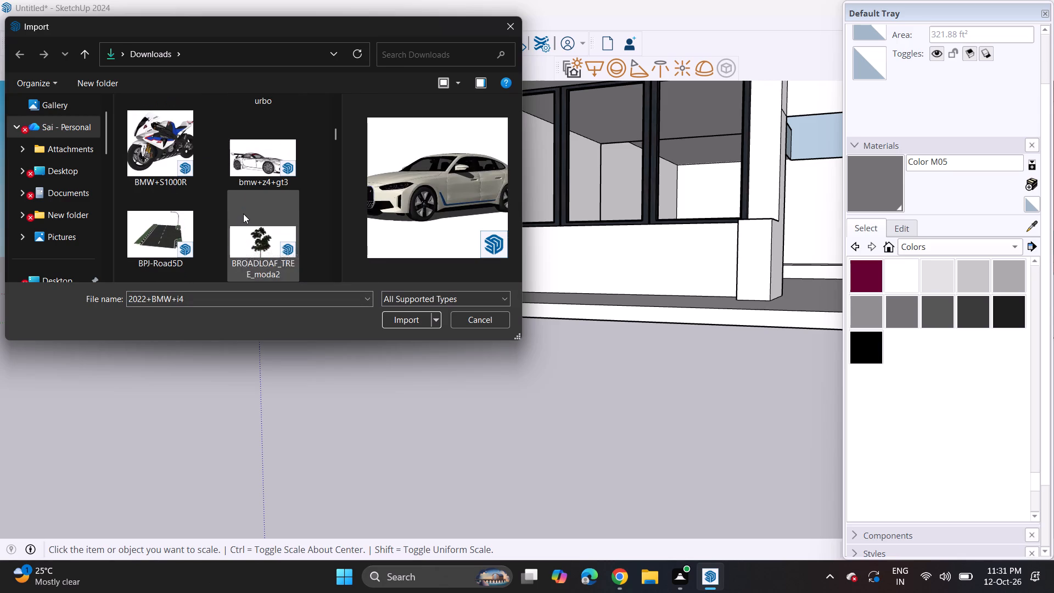
pyautogui.scroll(-5, 243, 214)
pyautogui.scroll(-1, 193, 228)
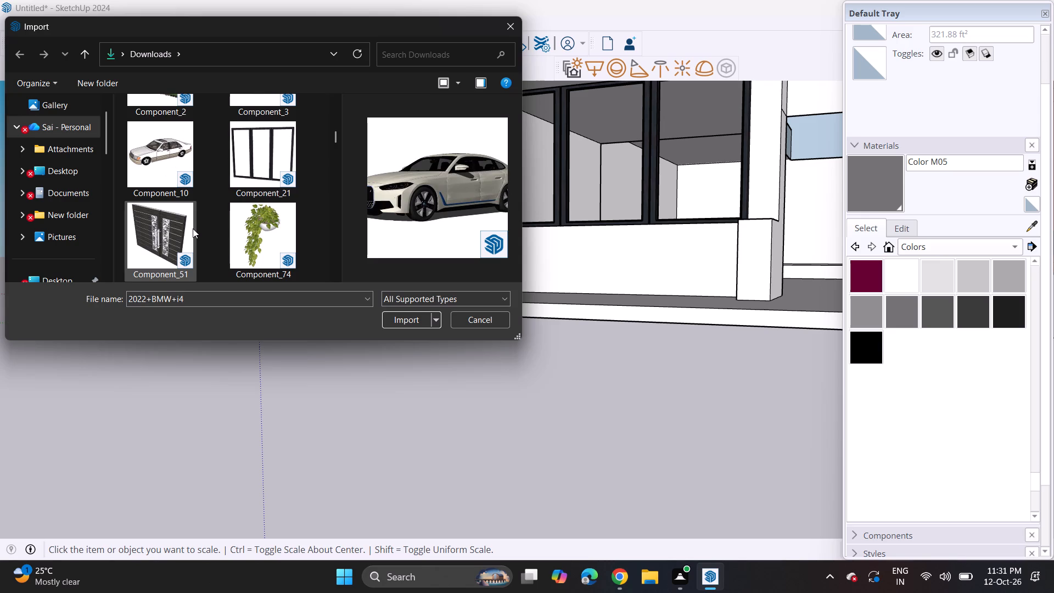
pyautogui.scroll(-17, 184, 186)
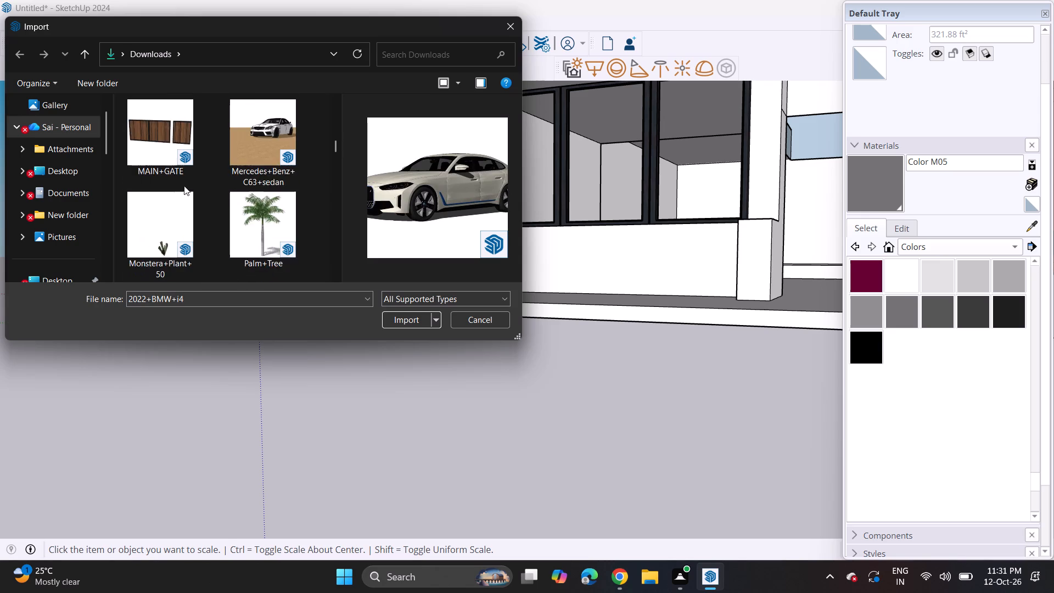
pyautogui.scroll(-3, 184, 186)
pyautogui.scroll(3, 184, 186)
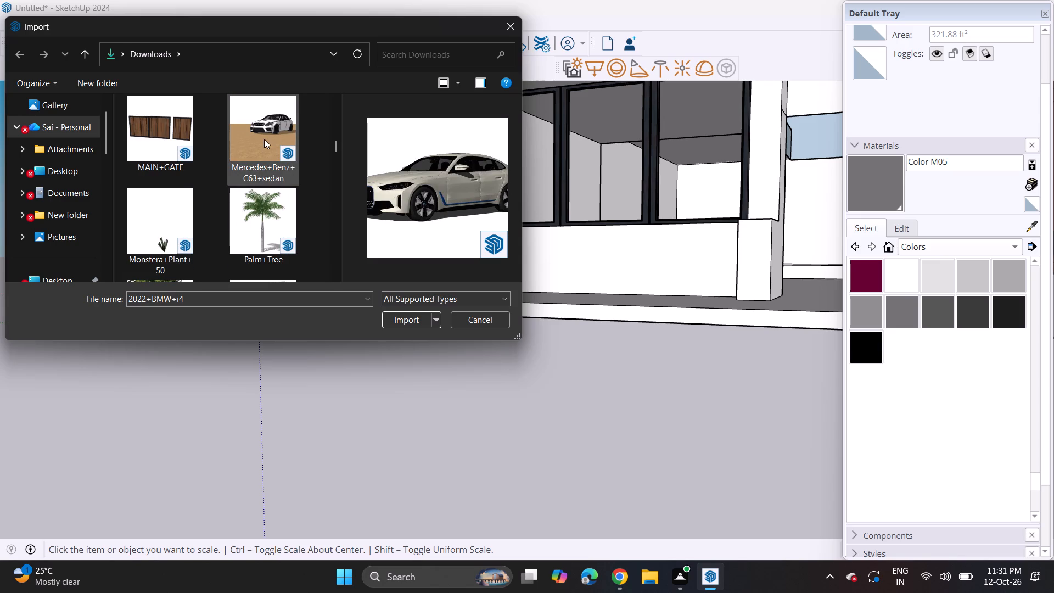
pyautogui.click(263, 140)
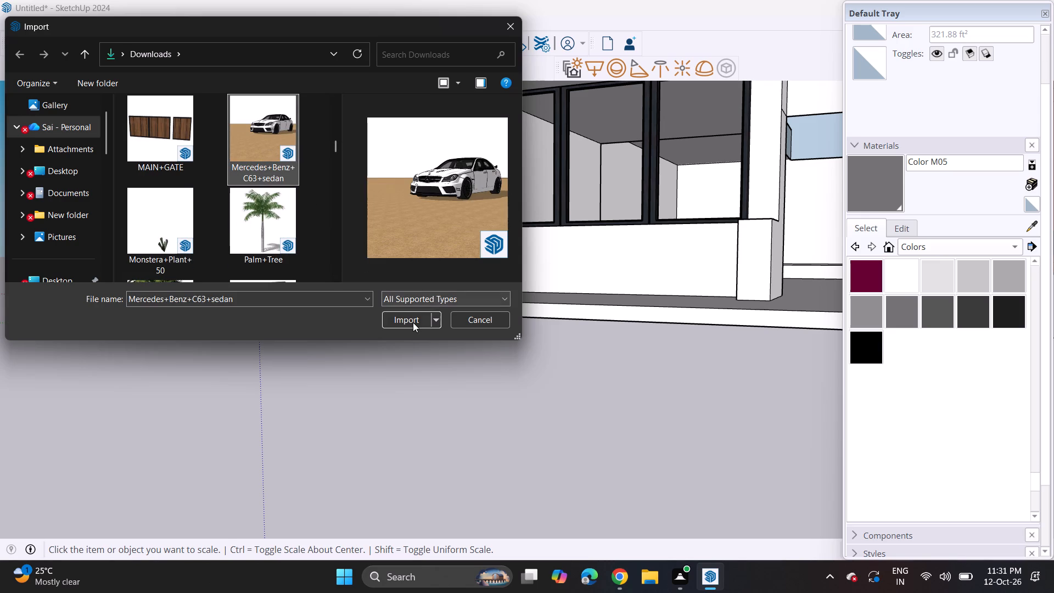
pyautogui.click(413, 322)
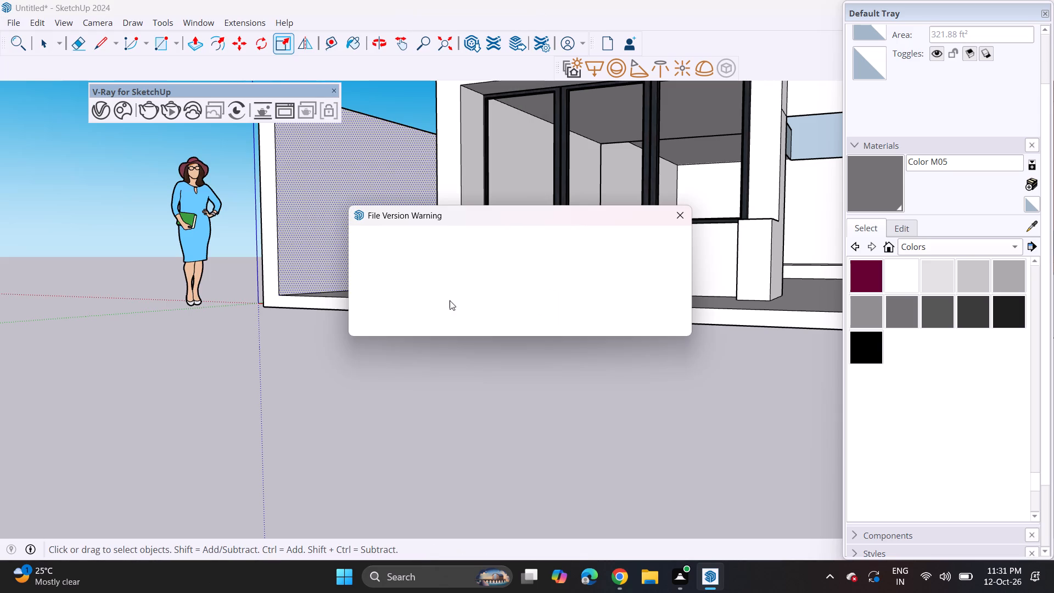
pyautogui.click(650, 325)
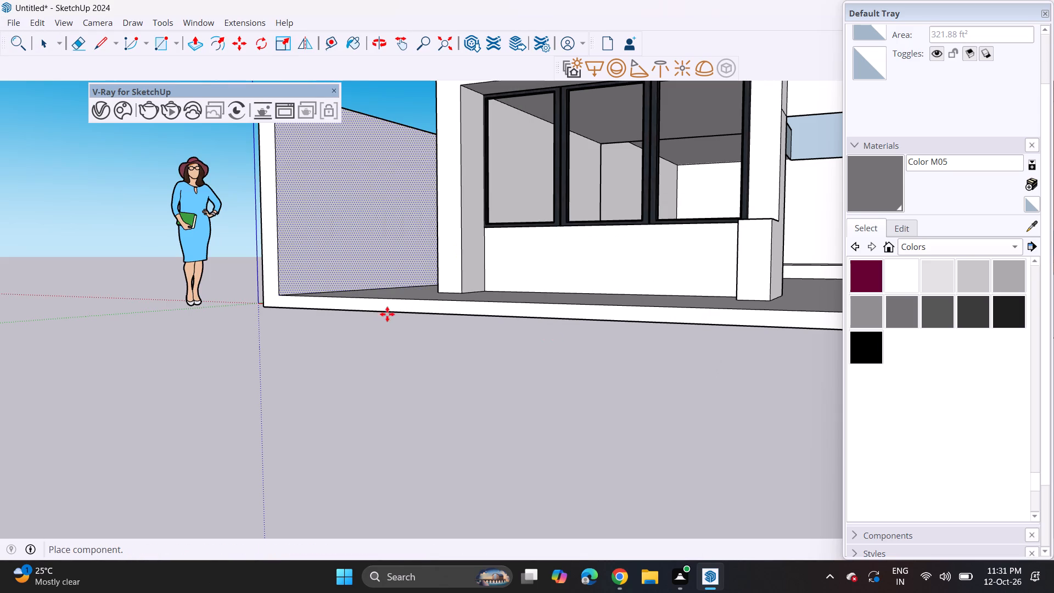
pyautogui.scroll(-14, 281, 341)
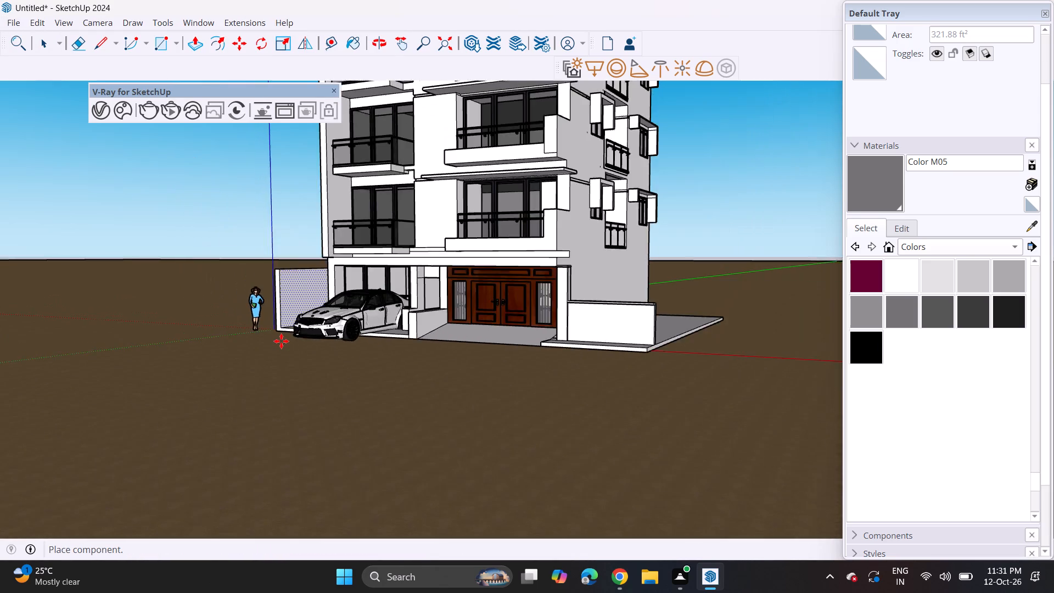
pyautogui.scroll(-20, 281, 341)
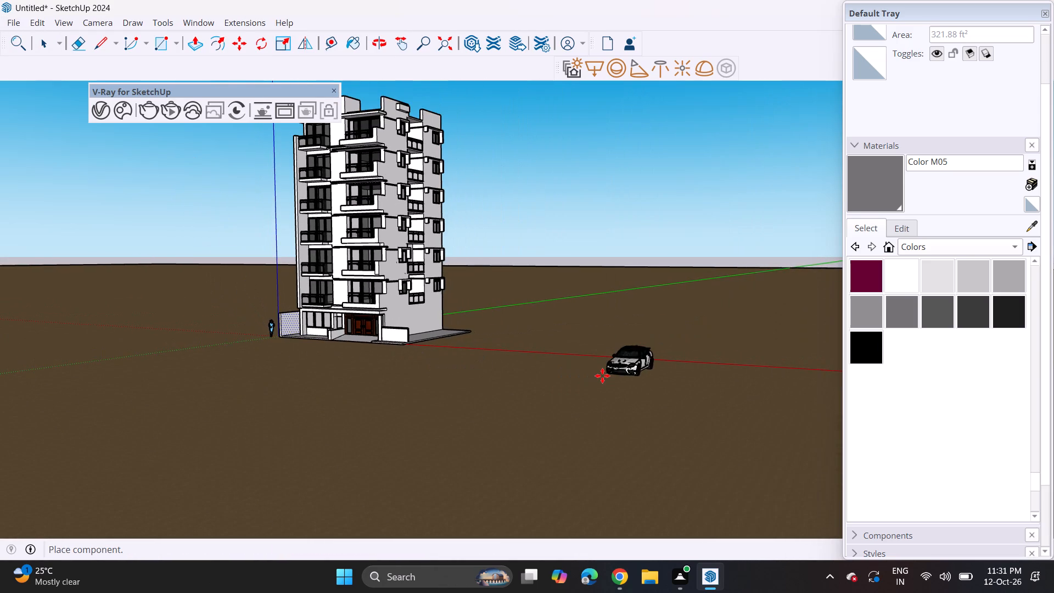
pyautogui.click(602, 376)
# Explode the imported Mercedes component and delete the large brown ground face that came with it.
pyautogui.rightClick(607, 404)
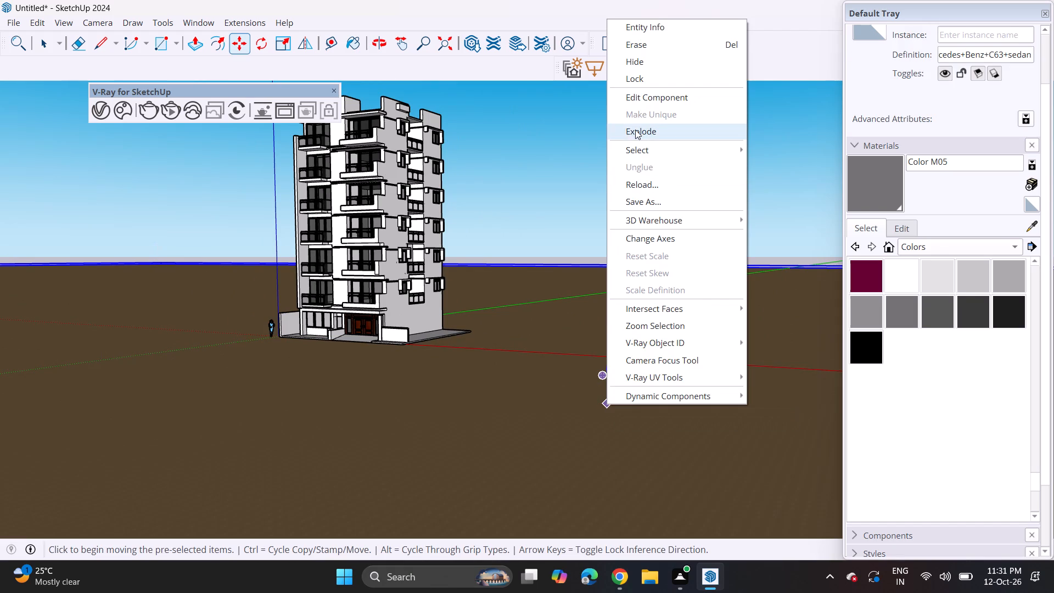
pyautogui.click(635, 130)
pyautogui.click(571, 388)
pyautogui.press('space')
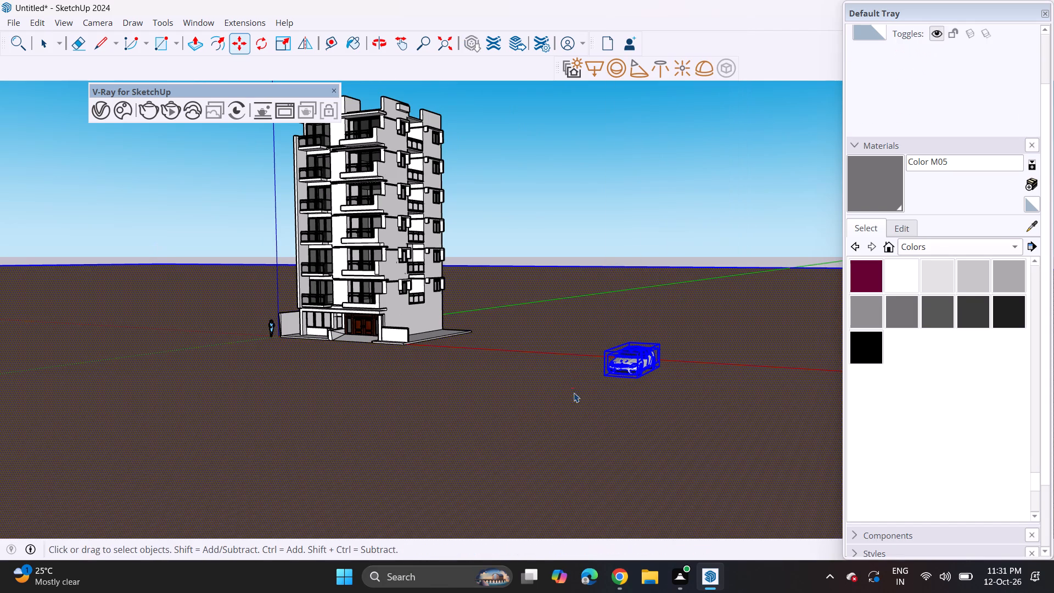
pyautogui.press('space')
pyautogui.press('space')
pyautogui.click(576, 401)
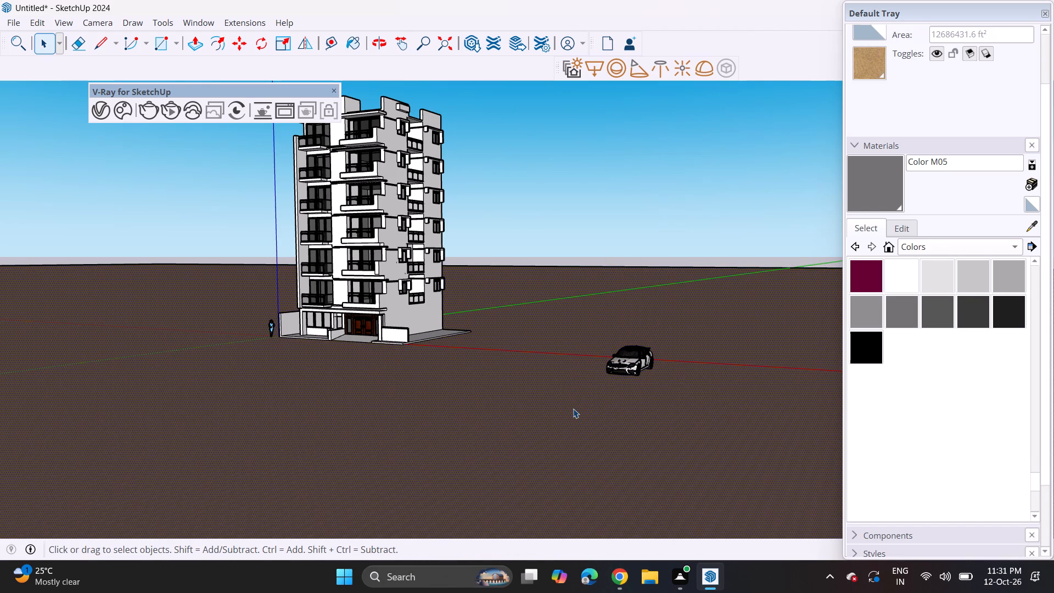
pyautogui.press('Delete')
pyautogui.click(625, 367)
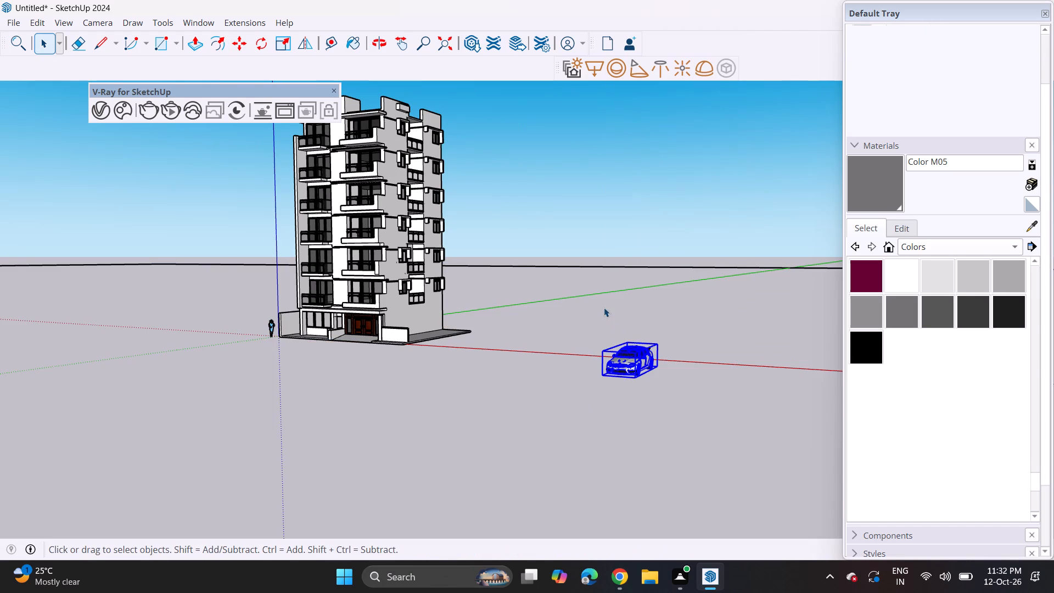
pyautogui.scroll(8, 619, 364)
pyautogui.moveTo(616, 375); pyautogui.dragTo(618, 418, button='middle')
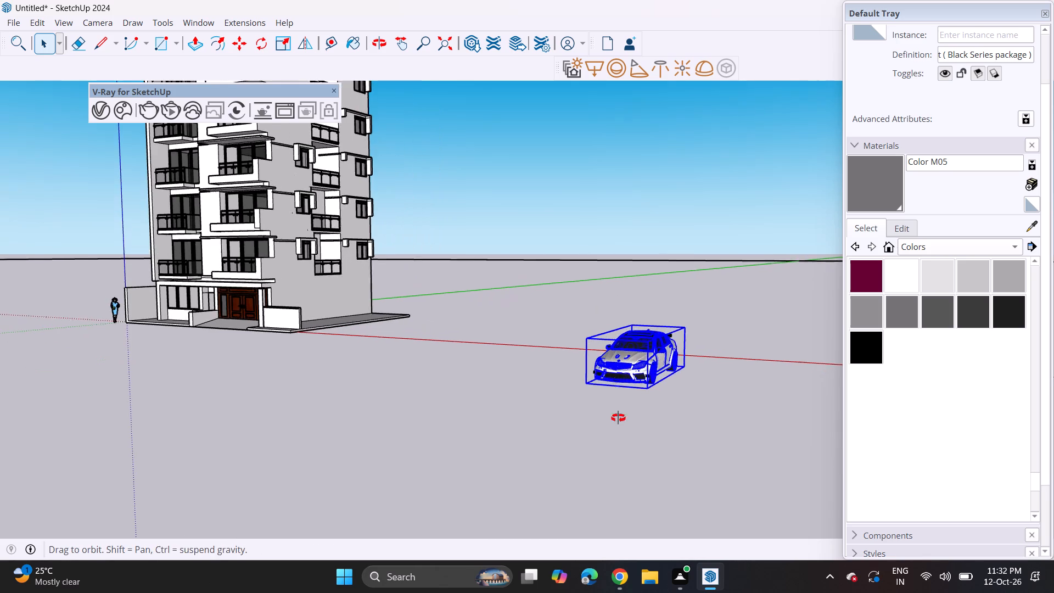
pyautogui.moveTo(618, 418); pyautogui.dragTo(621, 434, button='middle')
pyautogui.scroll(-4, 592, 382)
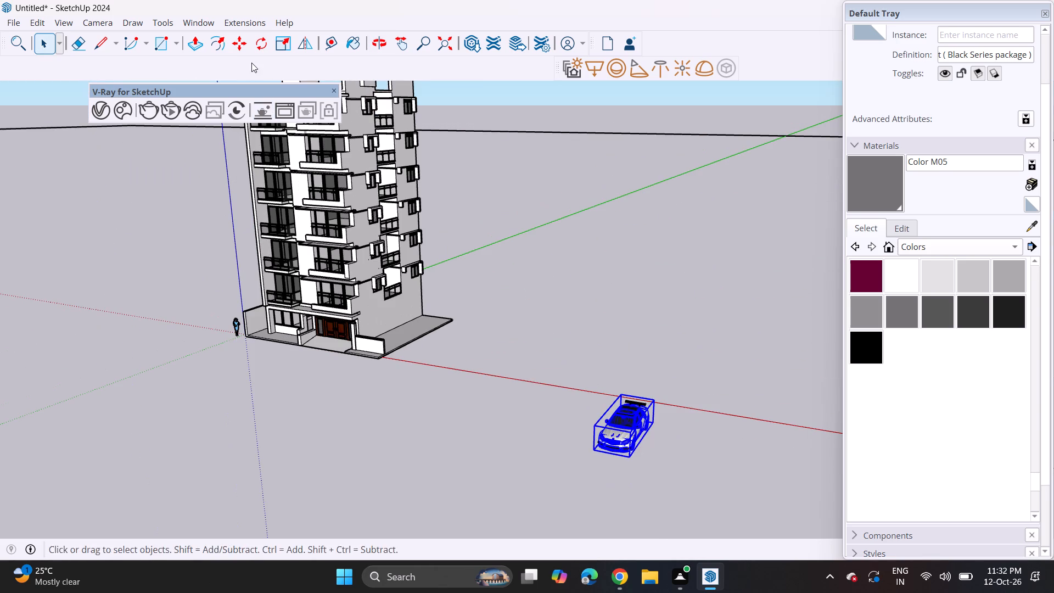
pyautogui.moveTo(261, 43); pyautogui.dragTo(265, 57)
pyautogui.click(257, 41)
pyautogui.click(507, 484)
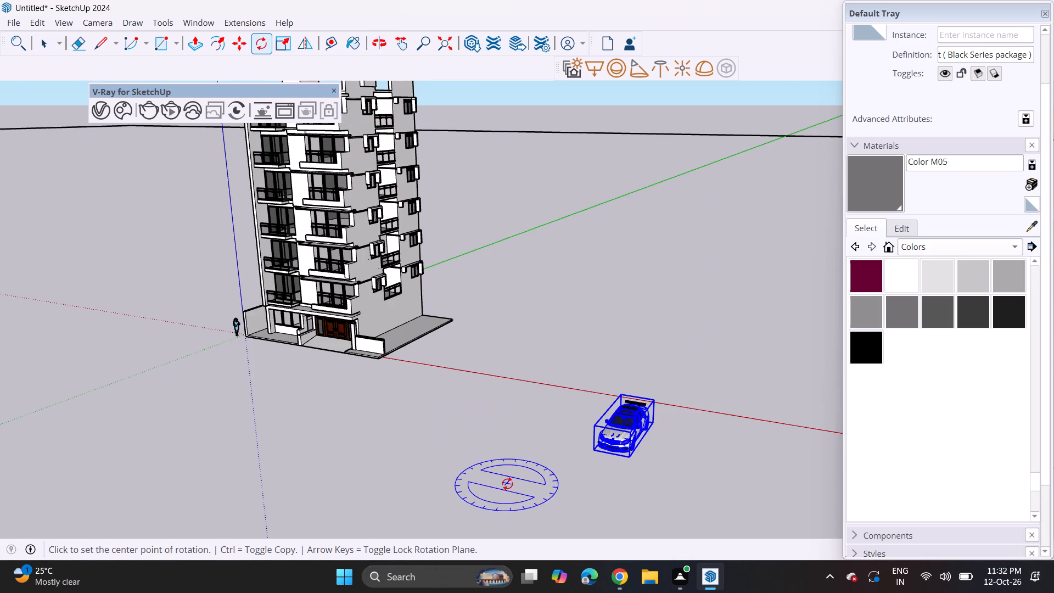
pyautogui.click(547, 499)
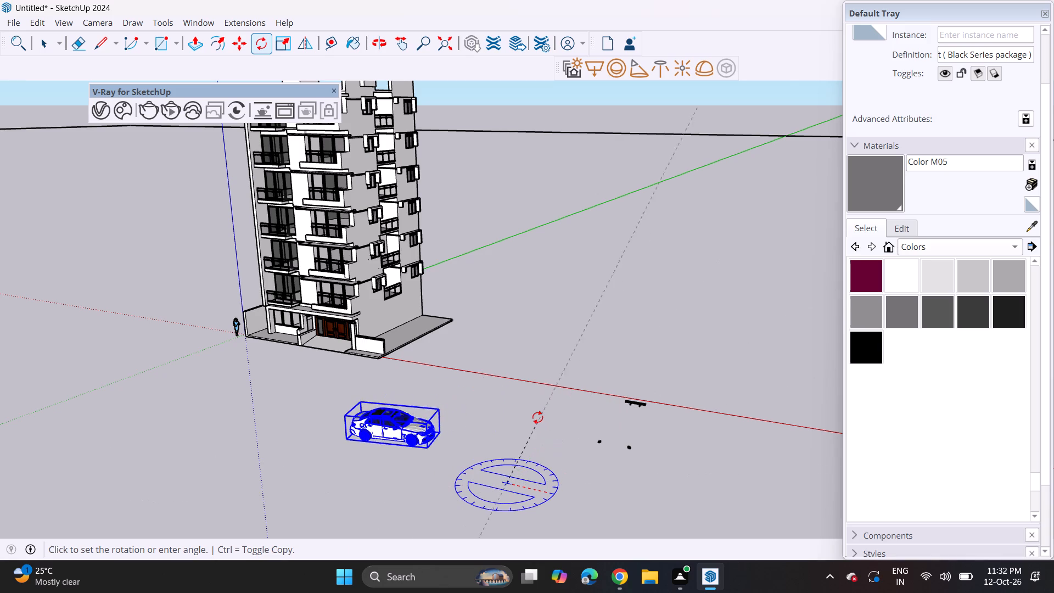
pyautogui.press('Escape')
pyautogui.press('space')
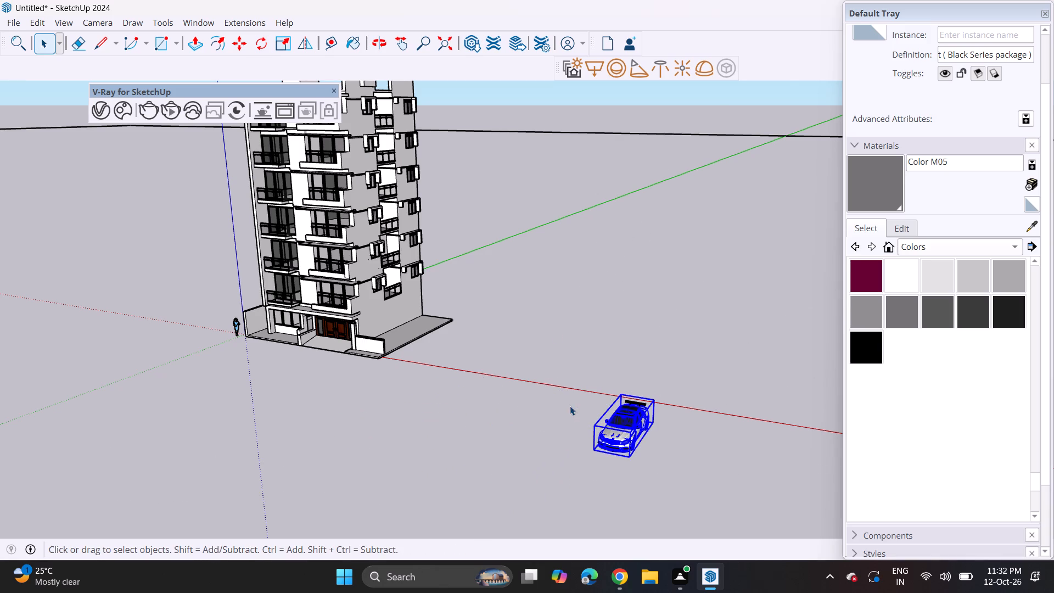
# Group all the separate parts of the Mercedes, including its spoiler, into one object.
pyautogui.moveTo(554, 330); pyautogui.dragTo(680, 517)
pyautogui.rightClick(628, 422)
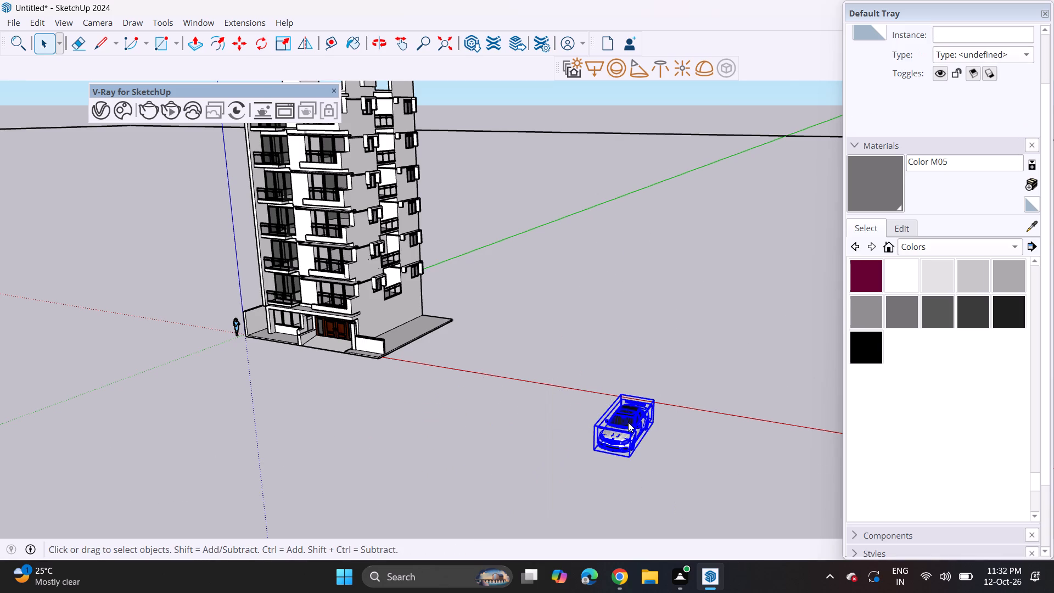
pyautogui.click(680, 287)
# Rotate the grouped car half a turn on the ground plane so its front points toward the building side.
pyautogui.click(260, 45)
pyautogui.click(487, 467)
pyautogui.click(527, 476)
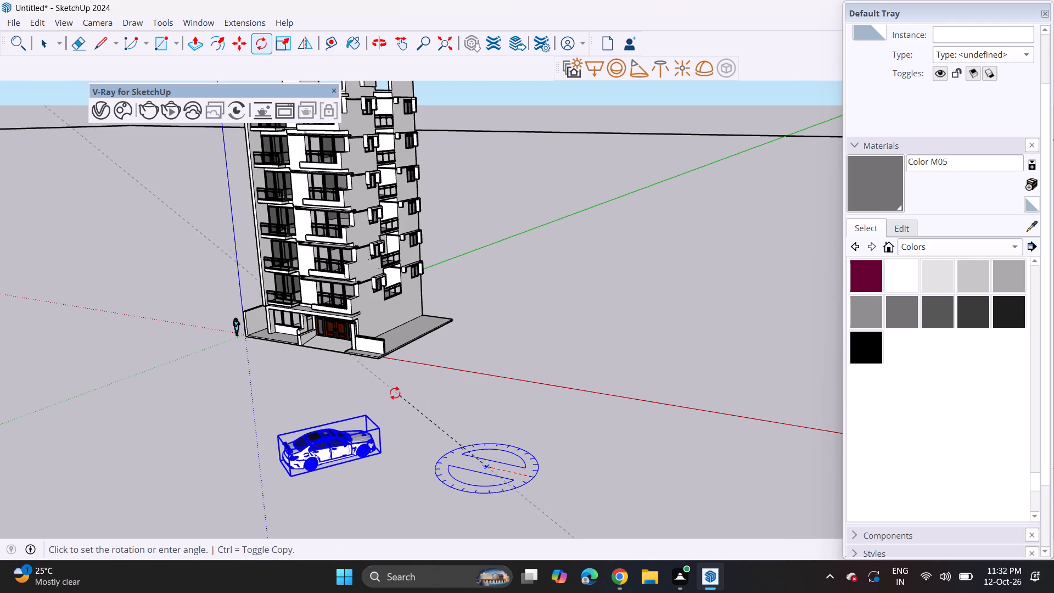
pyautogui.click(276, 421)
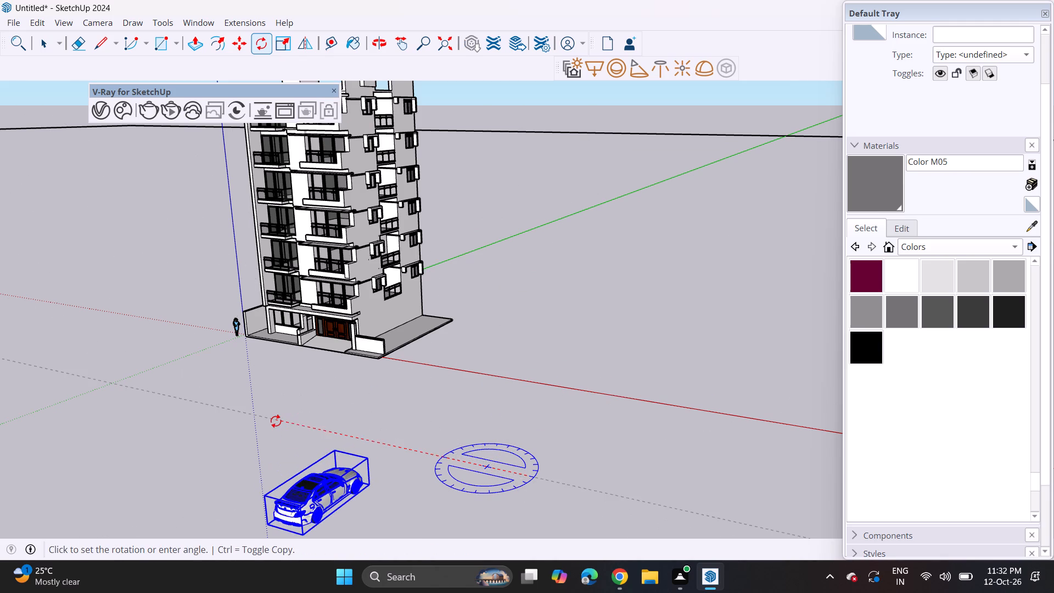
# Move the car by its bottom rear corner into the ground floor behind the front window, with that corner at the wall's base.
pyautogui.moveTo(349, 477); pyautogui.dragTo(487, 333, button='middle')
pyautogui.press('m')
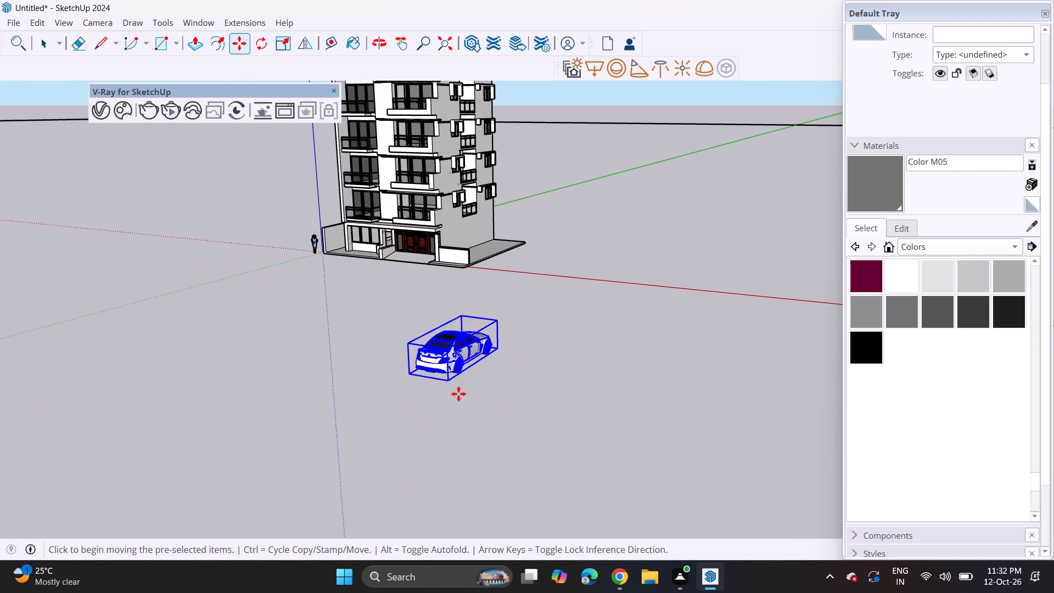
pyautogui.click(447, 379)
pyautogui.scroll(12, 349, 218)
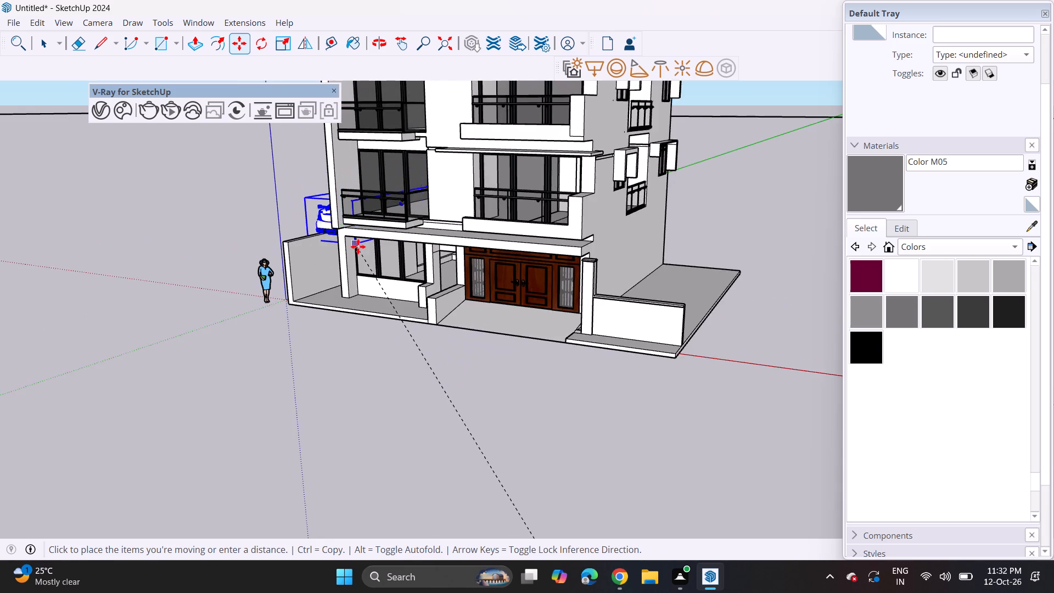
pyautogui.scroll(13, 358, 247)
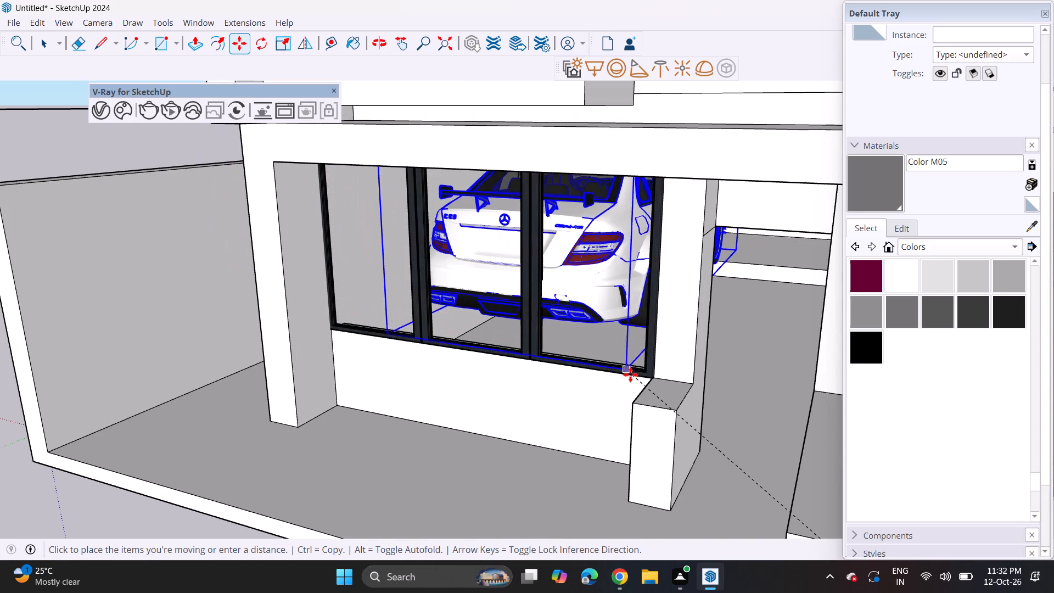
pyautogui.click(630, 378)
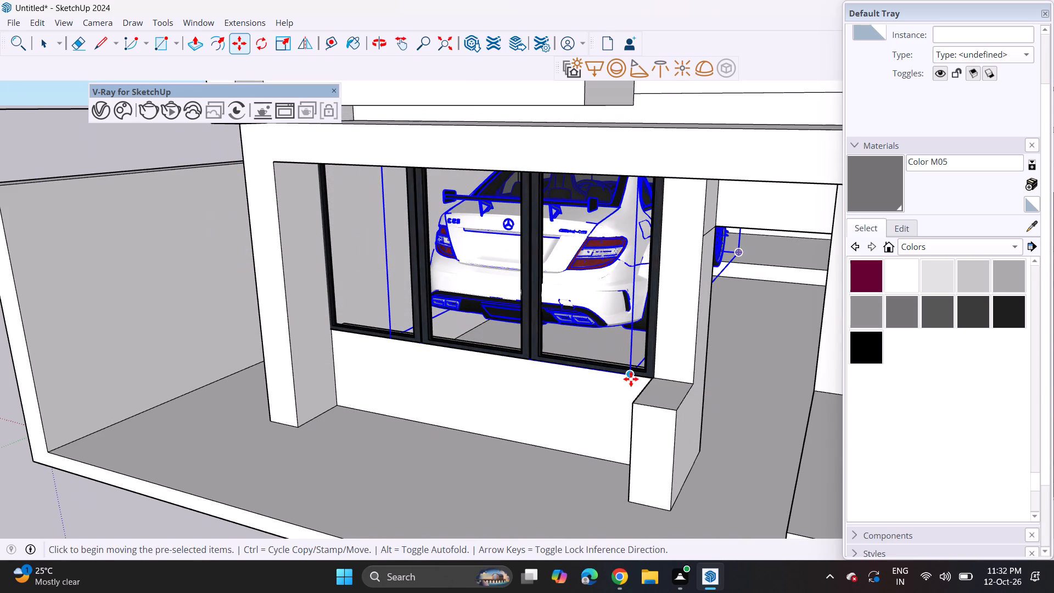
pyautogui.click(631, 379)
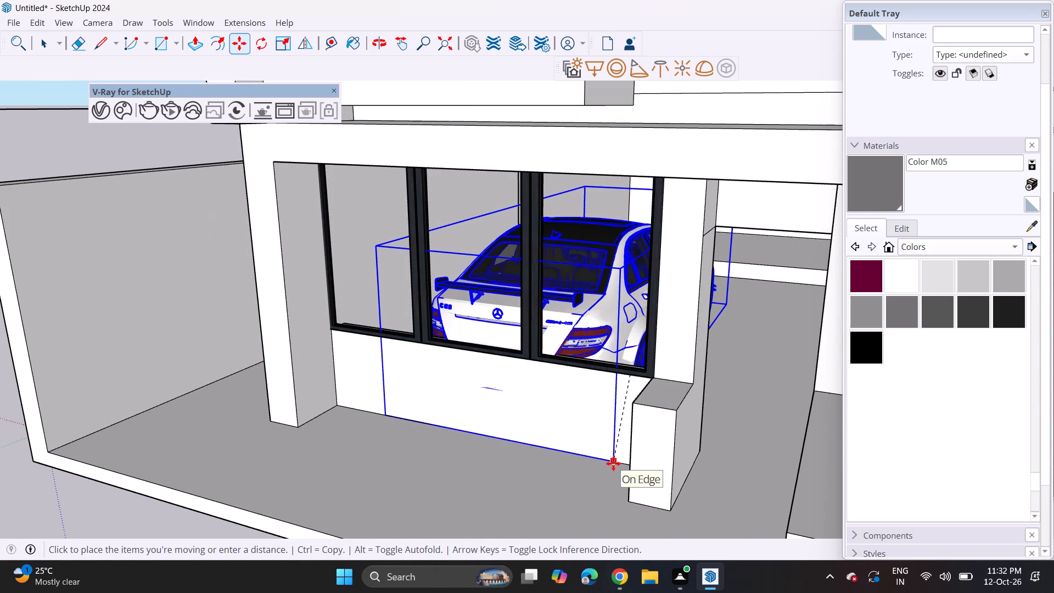
pyautogui.click(613, 463)
pyautogui.moveTo(607, 439); pyautogui.dragTo(574, 412, button='middle')
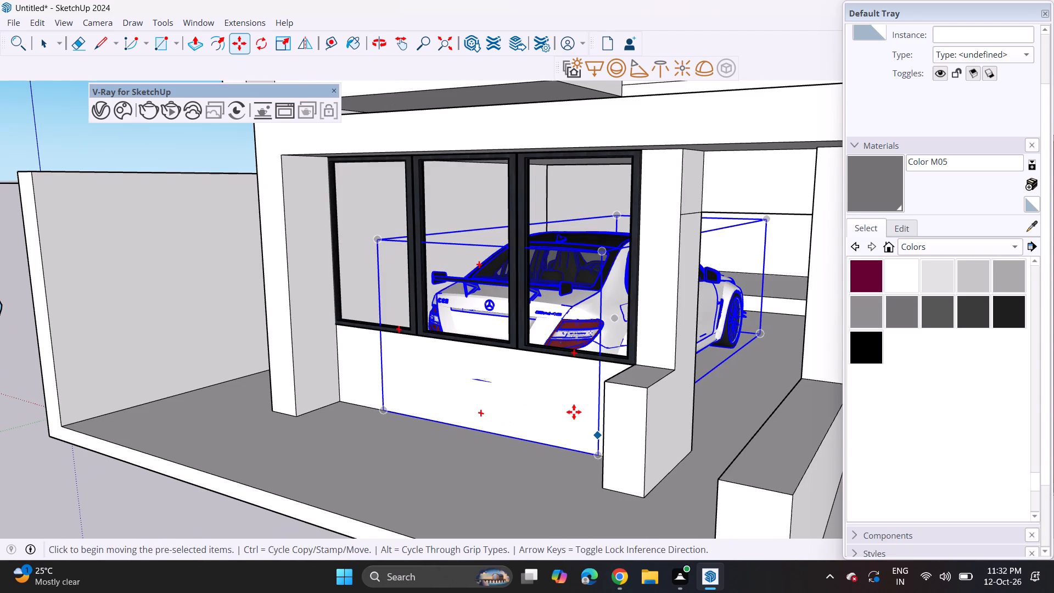
# Move the car along the green axis deeper into the ground-floor room, clear of the front window wall.
pyautogui.moveTo(575, 372); pyautogui.dragTo(507, 391, button='middle')
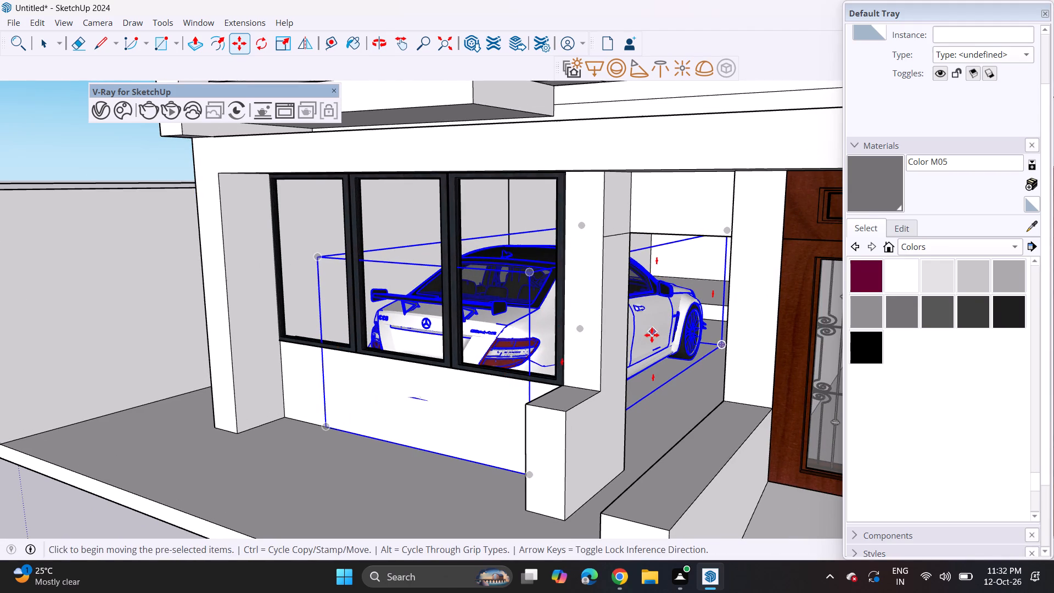
pyautogui.click(652, 335)
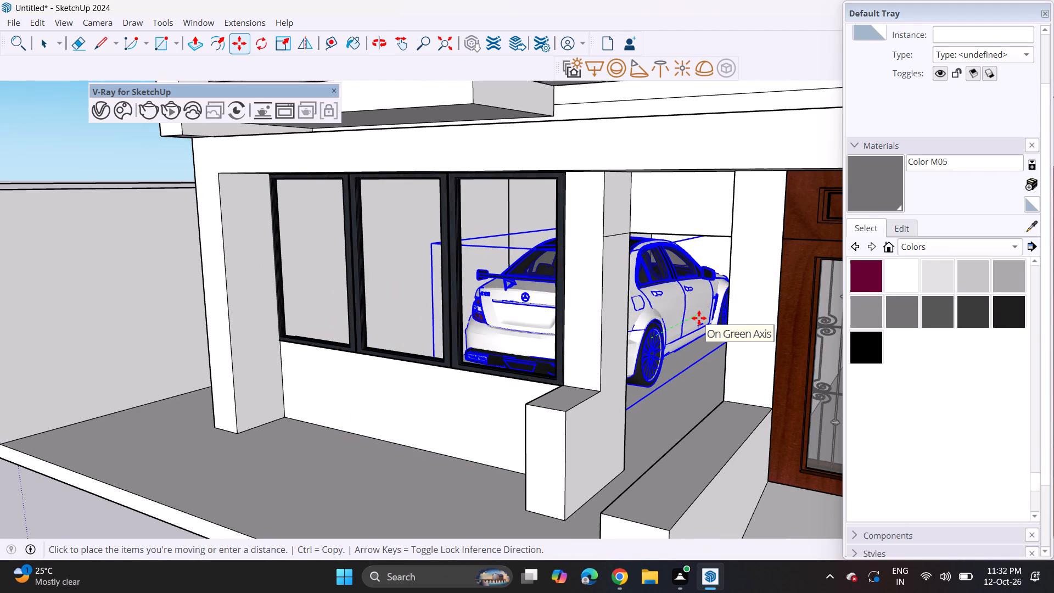
pyautogui.click(699, 318)
pyautogui.click(660, 321)
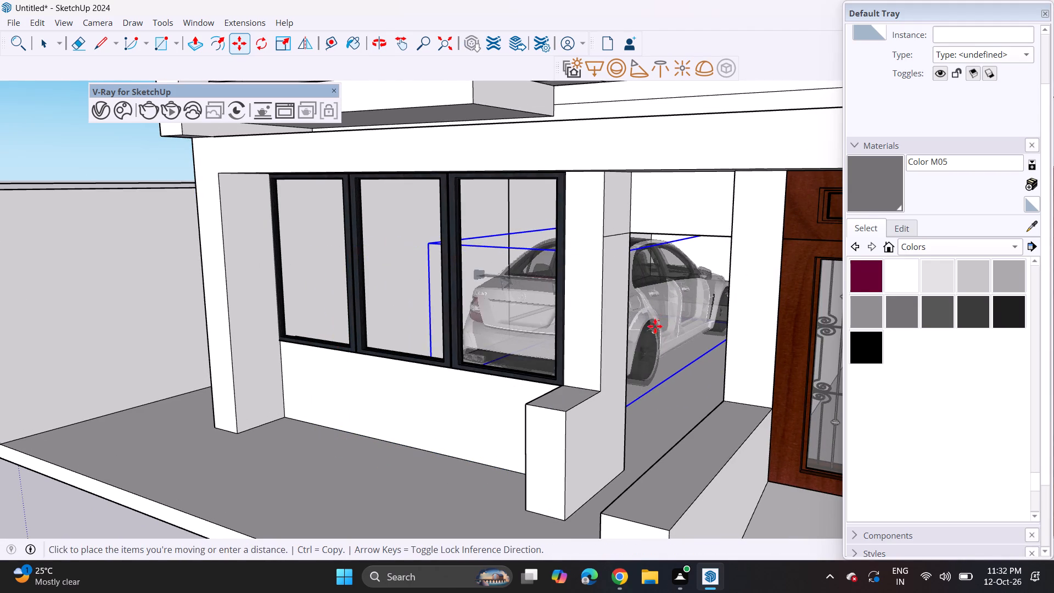
pyautogui.click(655, 327)
pyautogui.press('space')
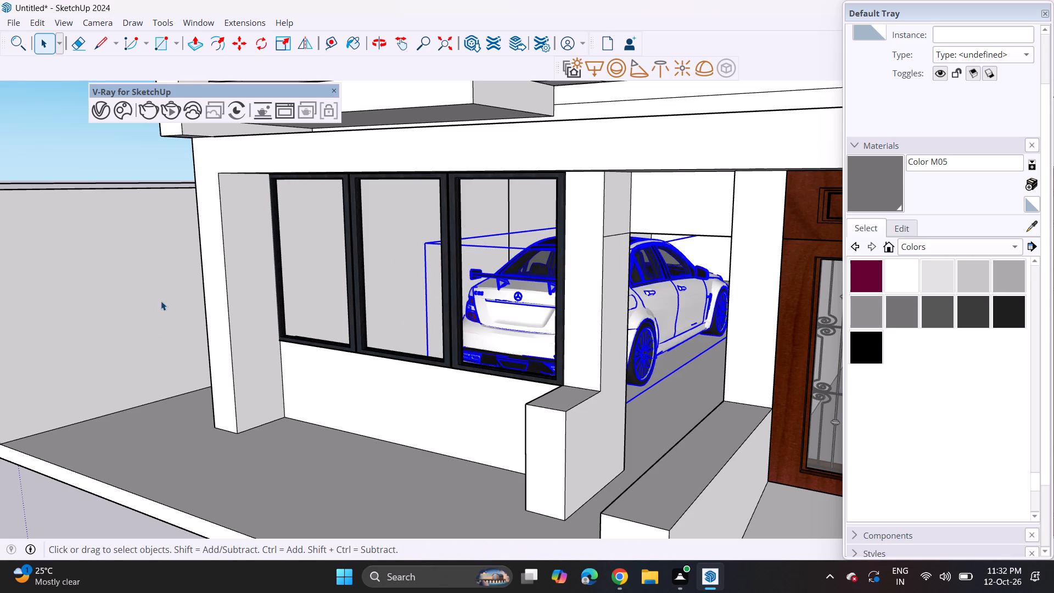
pyautogui.click(161, 301)
# Shift the car by its far bottom corner slightly toward the front window and away from the wooden entrance door.
pyautogui.scroll(-7, 160, 301)
pyautogui.moveTo(210, 388); pyautogui.dragTo(255, 384, button='middle')
pyautogui.scroll(3, 344, 349)
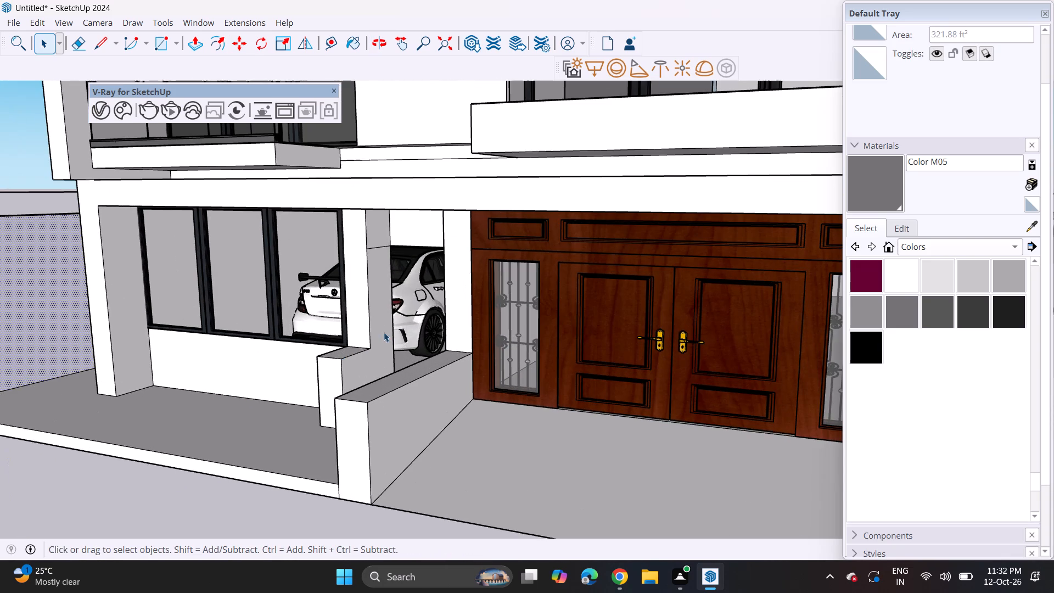
pyautogui.click(397, 326)
pyautogui.moveTo(406, 288); pyautogui.dragTo(473, 301, button='middle')
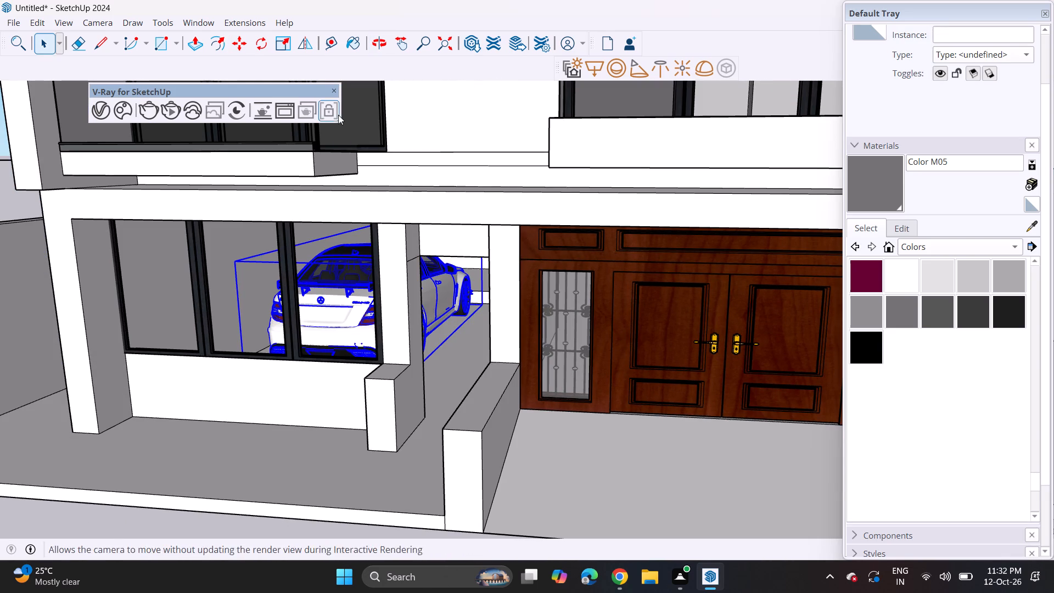
pyautogui.click(245, 44)
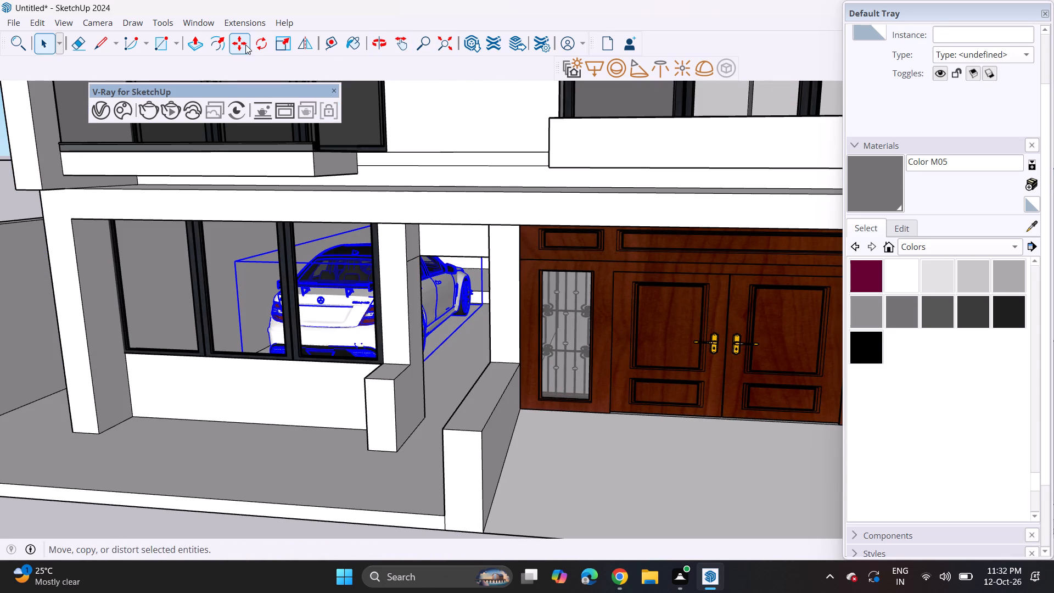
pyautogui.click(480, 304)
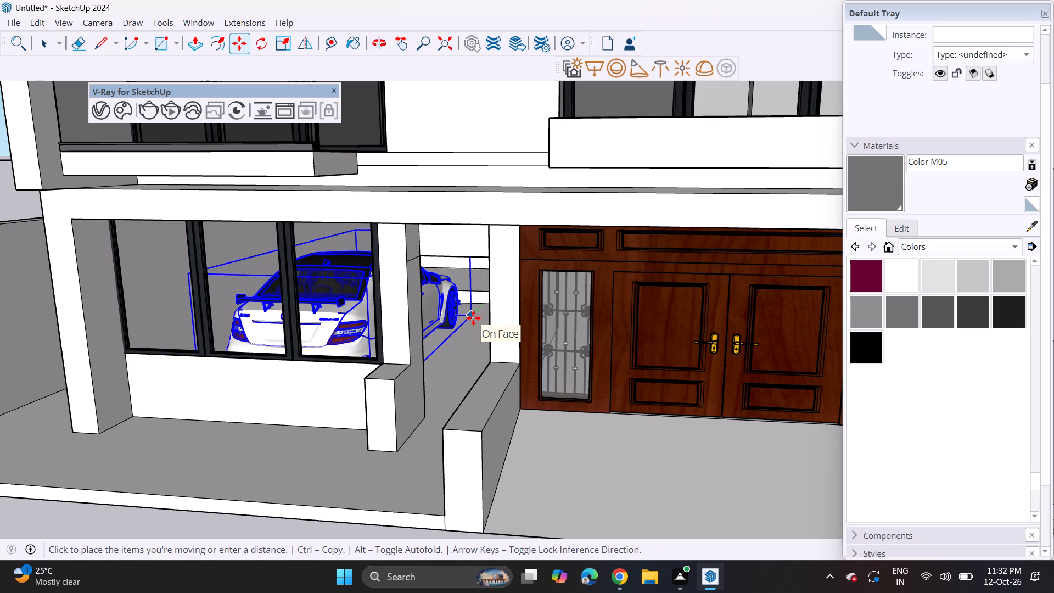
pyautogui.click(473, 318)
pyautogui.press('space')
pyautogui.scroll(-3, 91, 314)
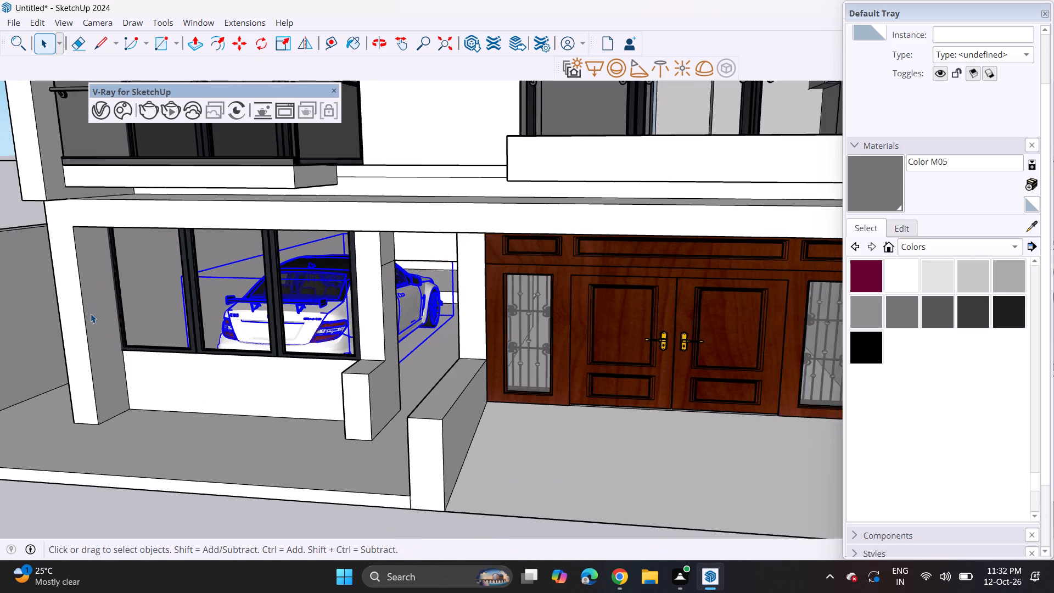
pyautogui.scroll(-4, 91, 314)
pyautogui.click(17, 238)
pyautogui.moveTo(194, 407); pyautogui.dragTo(177, 393, button='middle')
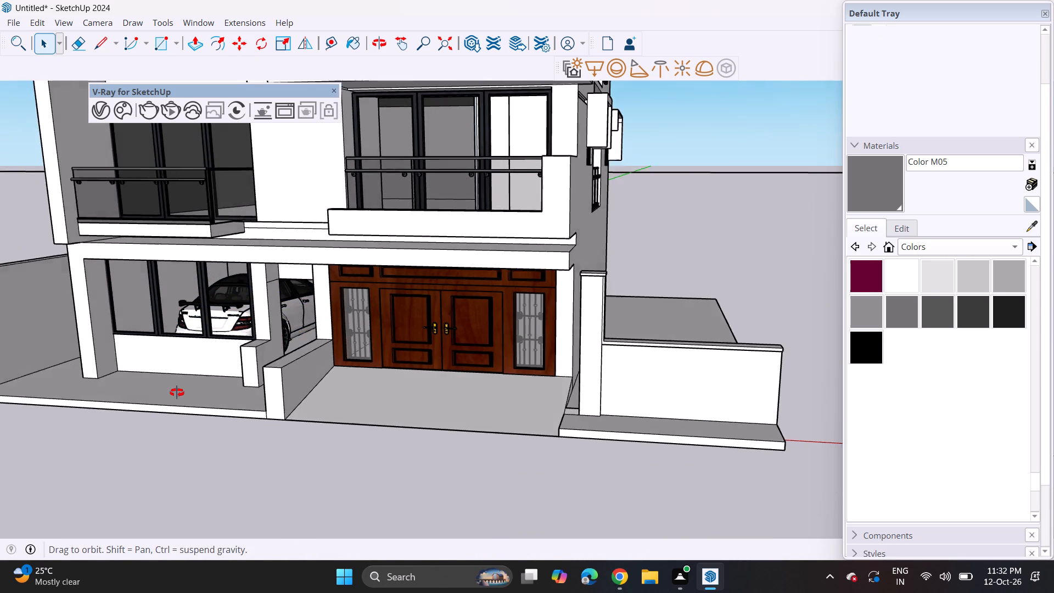
pyautogui.moveTo(177, 393); pyautogui.dragTo(175, 385, button='middle')
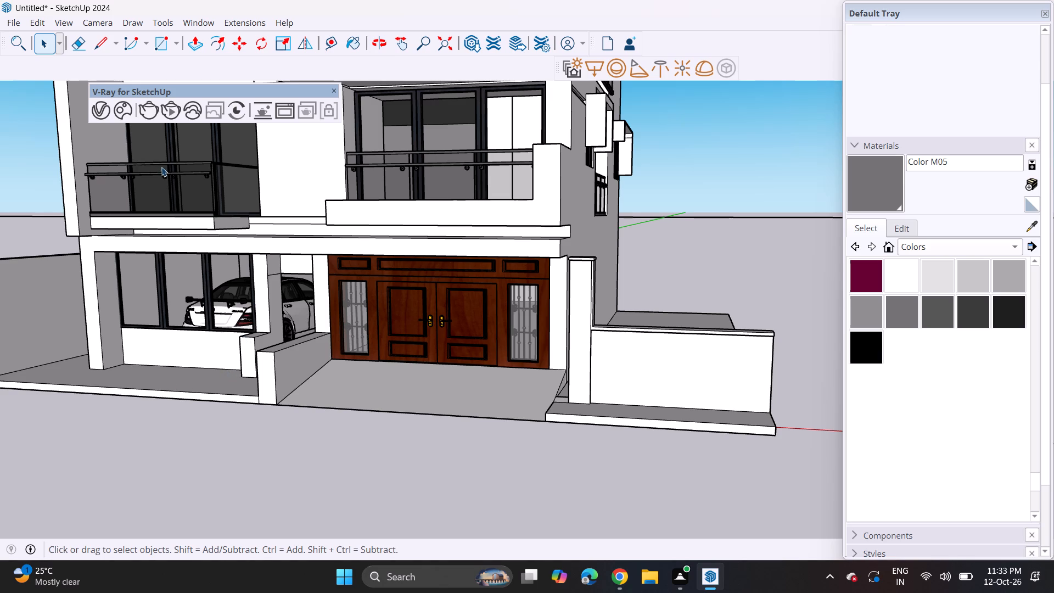
# Import the climbing+plant SketchUp model from the Downloads folder.
pyautogui.scroll(-3, 309, 237)
pyautogui.scroll(-2, 330, 281)
pyautogui.moveTo(331, 290); pyautogui.dragTo(394, 495, button='middle')
pyautogui.scroll(-4, 402, 446)
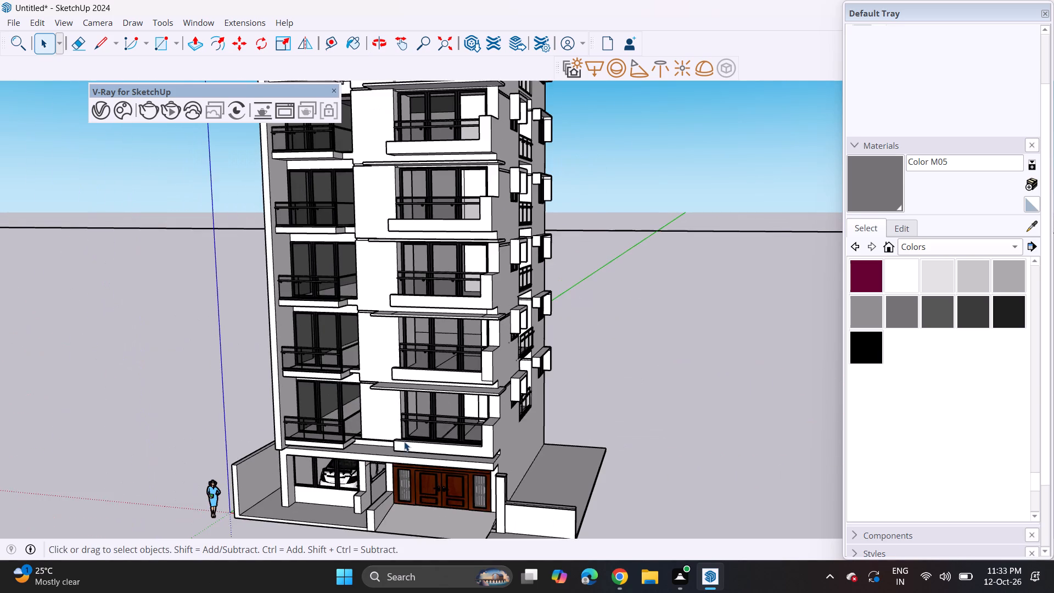
pyautogui.scroll(-2, 404, 439)
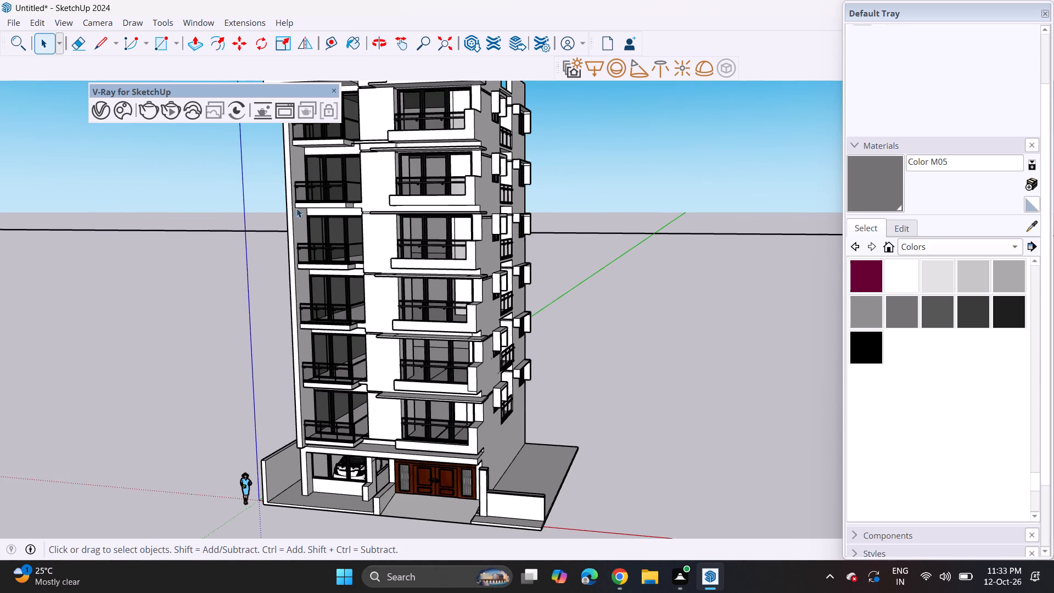
pyautogui.click(12, 24)
pyautogui.click(64, 219)
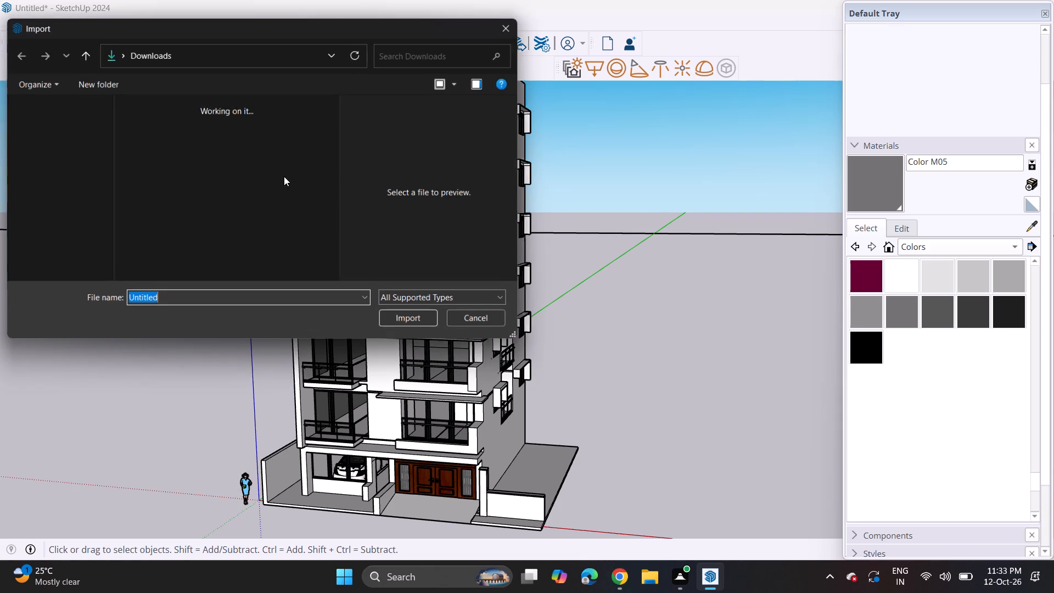
pyautogui.scroll(-15, 254, 174)
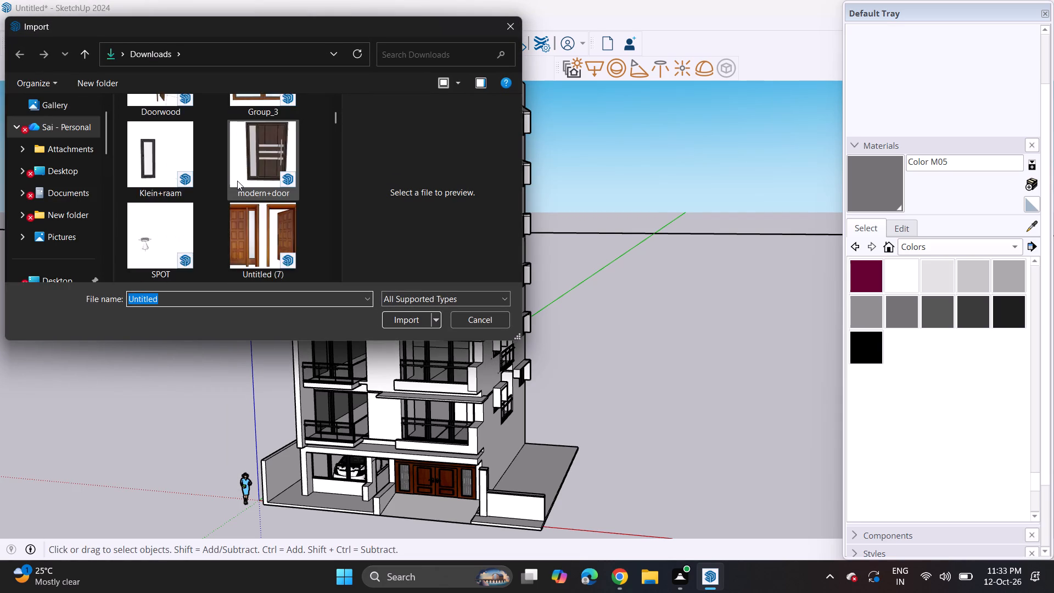
pyautogui.scroll(-14, 237, 181)
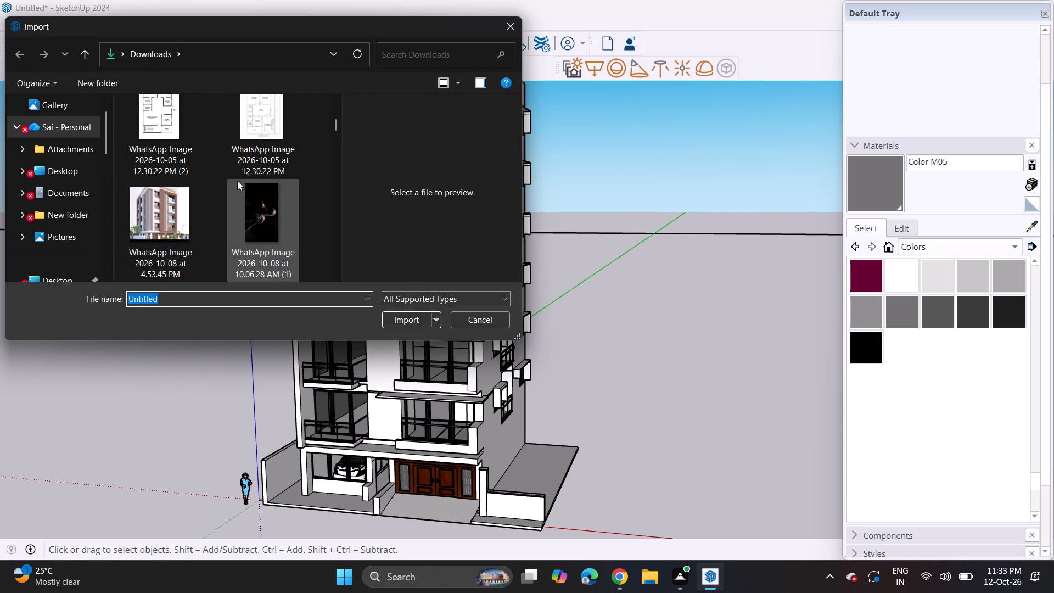
pyautogui.scroll(-4, 237, 181)
pyautogui.scroll(-17, 237, 181)
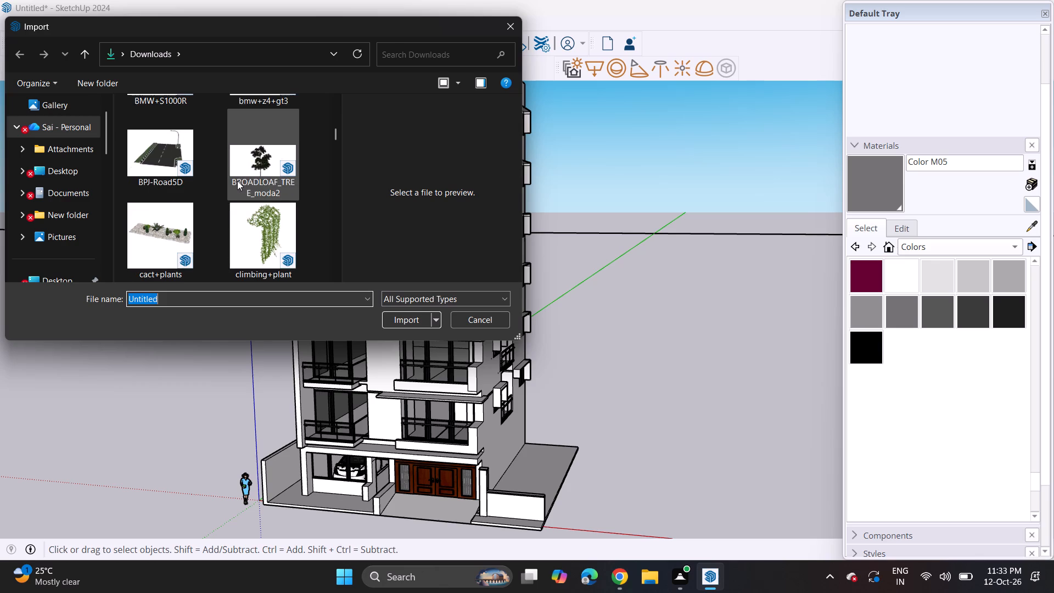
pyautogui.click(271, 228)
pyautogui.click(414, 321)
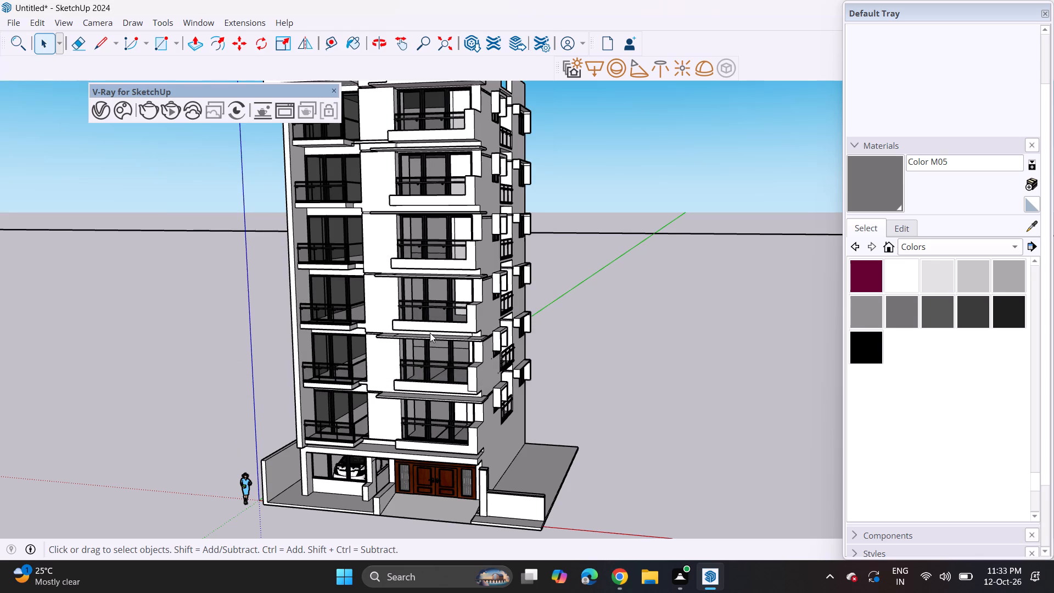
pyautogui.click(677, 323)
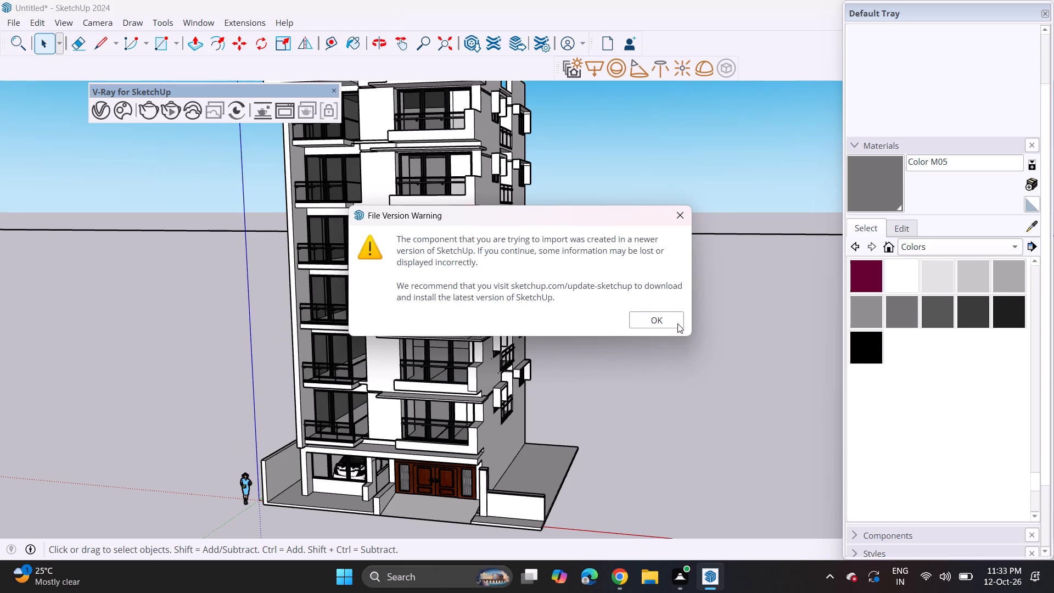
# Place the imported climbing plant on the open ground in front of the tower.
pyautogui.scroll(-4, 581, 422)
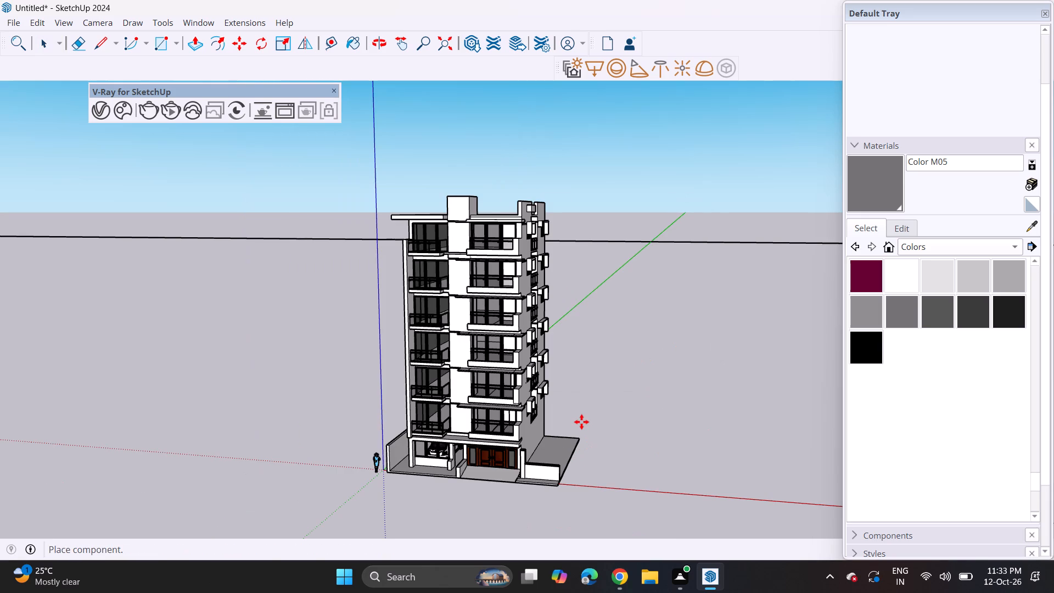
pyautogui.scroll(-10, 511, 383)
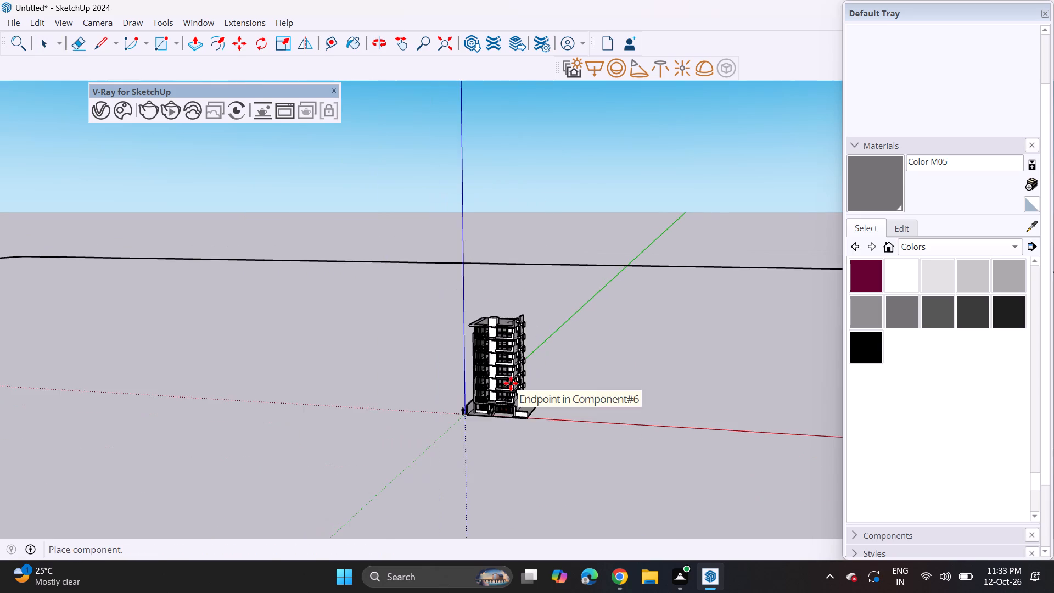
pyautogui.scroll(-20, 511, 383)
pyautogui.scroll(-12, 511, 383)
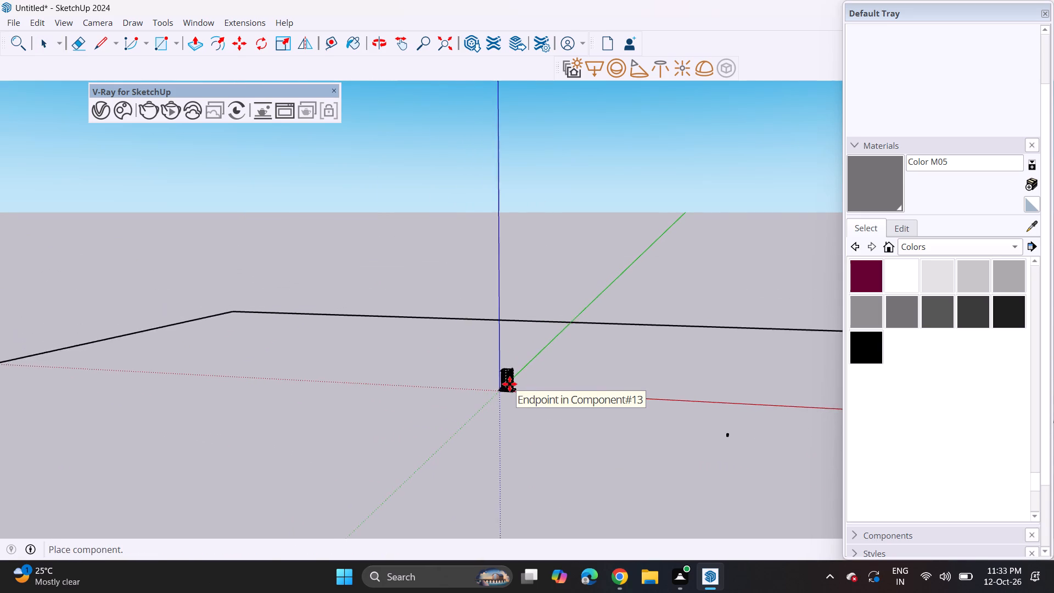
pyautogui.scroll(-5, 509, 384)
pyautogui.scroll(6, 632, 425)
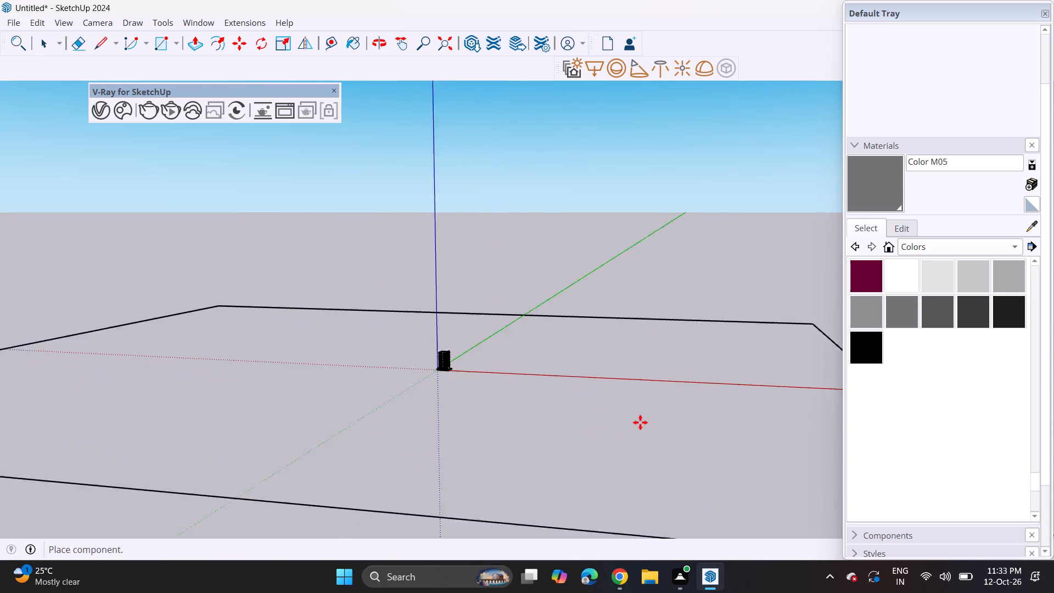
pyautogui.scroll(-10, 640, 422)
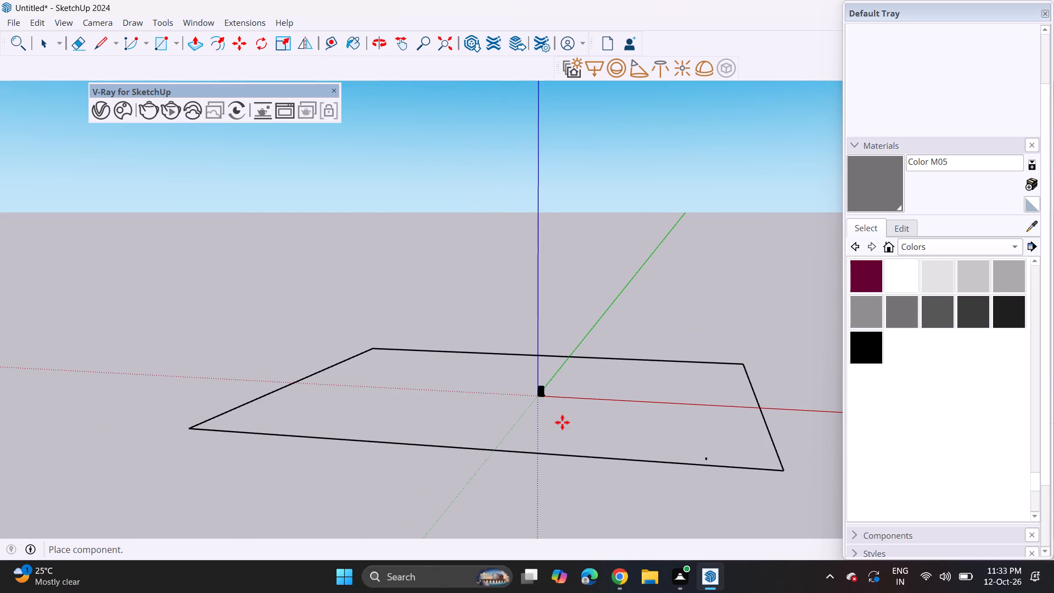
pyautogui.click(469, 386)
pyautogui.press('space')
# Delete the four edges of the huge rectangular outline surrounding the tower on the ground.
pyautogui.click(548, 454)
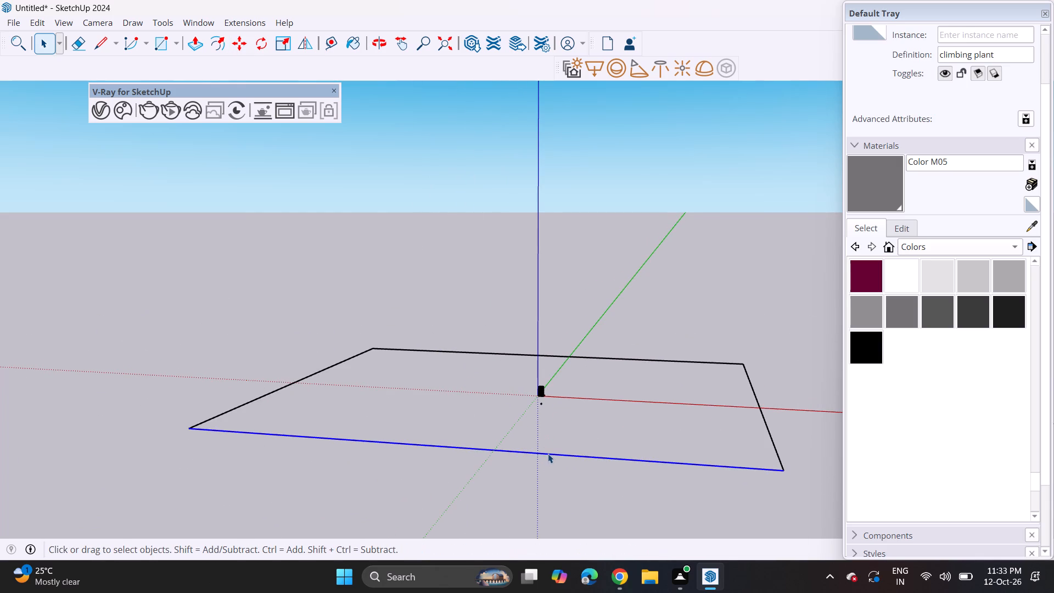
pyautogui.press('Delete')
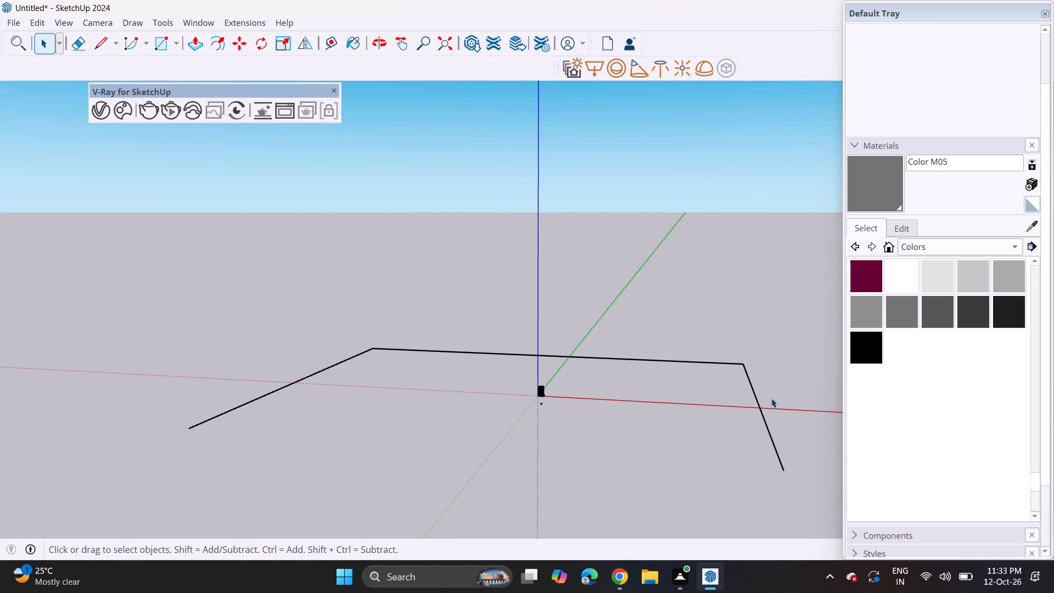
pyautogui.click(760, 412)
pyautogui.press('Delete')
pyautogui.click(726, 361)
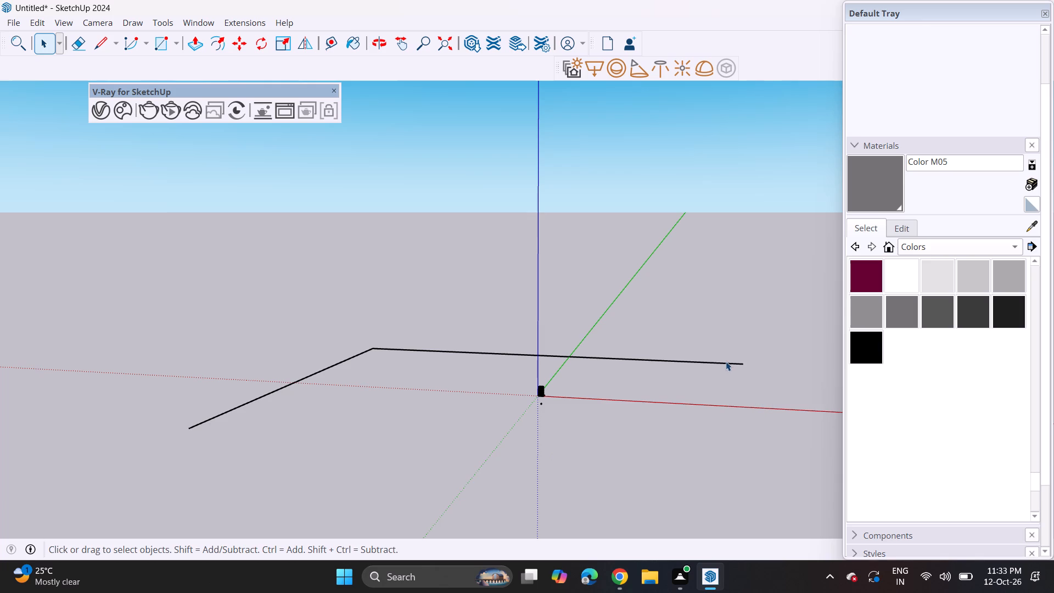
pyautogui.press('Delete')
pyautogui.click(726, 362)
pyautogui.press('Delete')
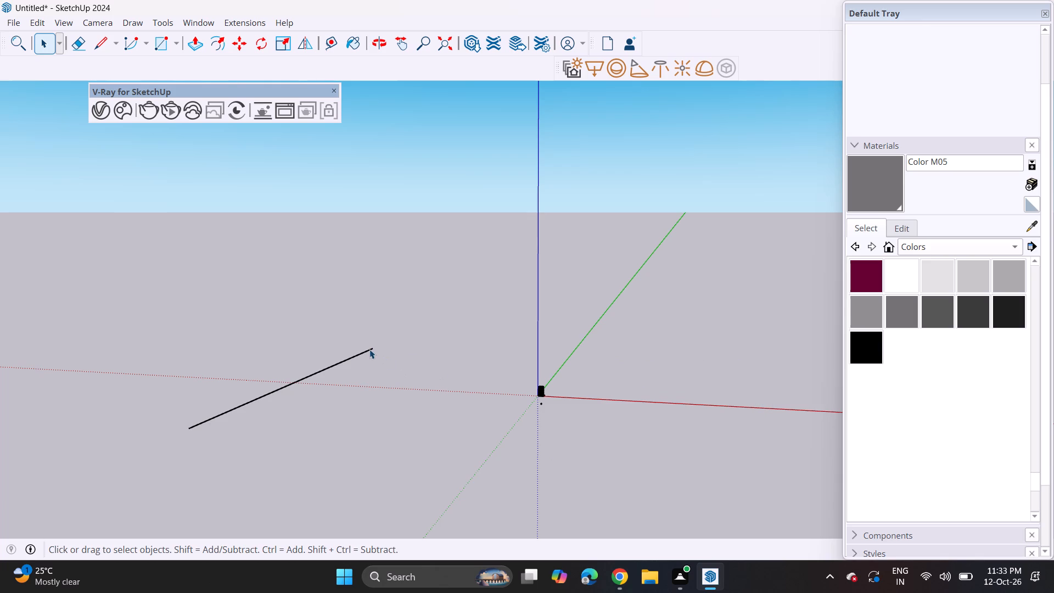
pyautogui.click(367, 348)
pyautogui.click(367, 350)
pyautogui.press('Delete')
# Examine the placed climbing plant up close and its size relative to the tower.
pyautogui.scroll(3, 505, 394)
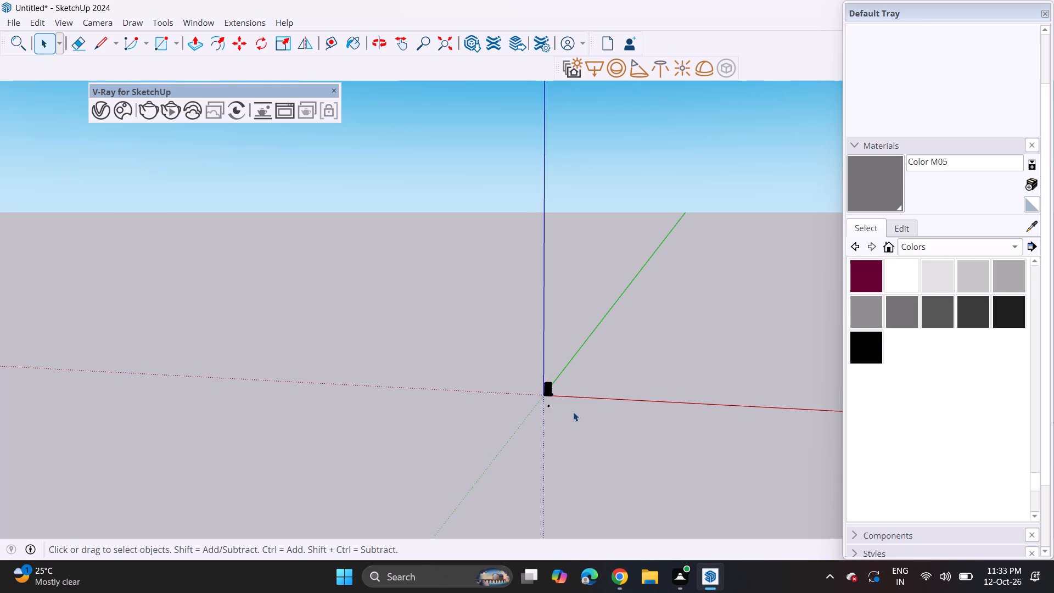
pyautogui.scroll(16, 573, 412)
pyautogui.scroll(12, 522, 378)
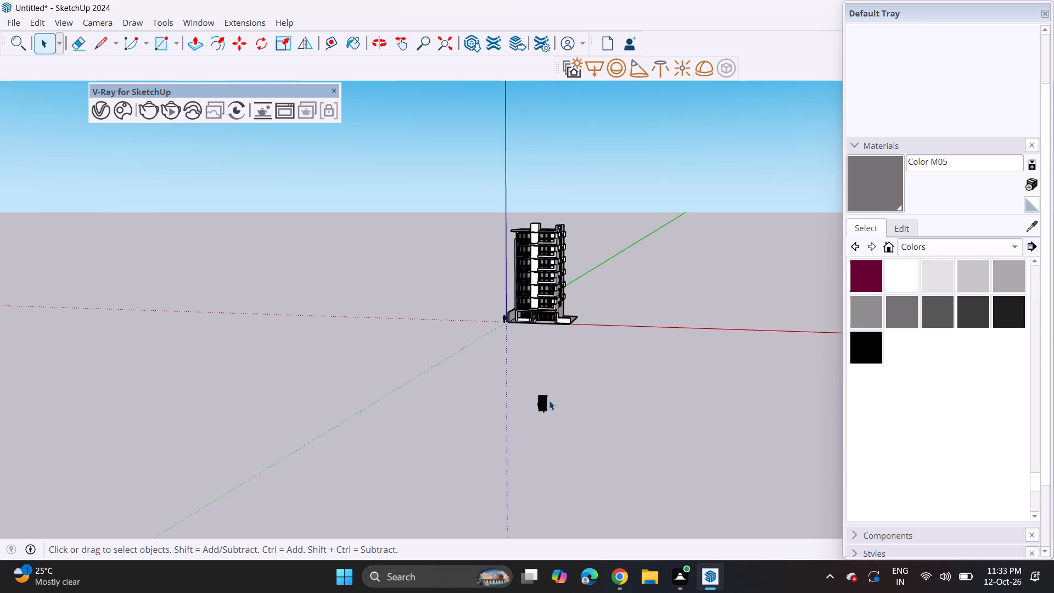
pyautogui.scroll(20, 549, 400)
pyautogui.scroll(16, 549, 400)
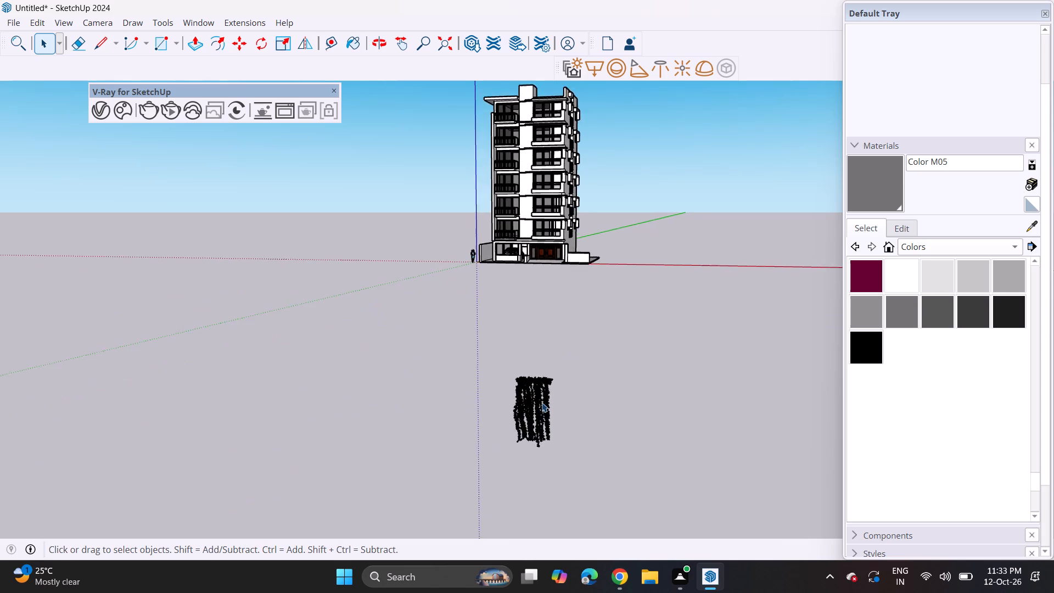
pyautogui.scroll(20, 542, 402)
pyautogui.scroll(15, 542, 402)
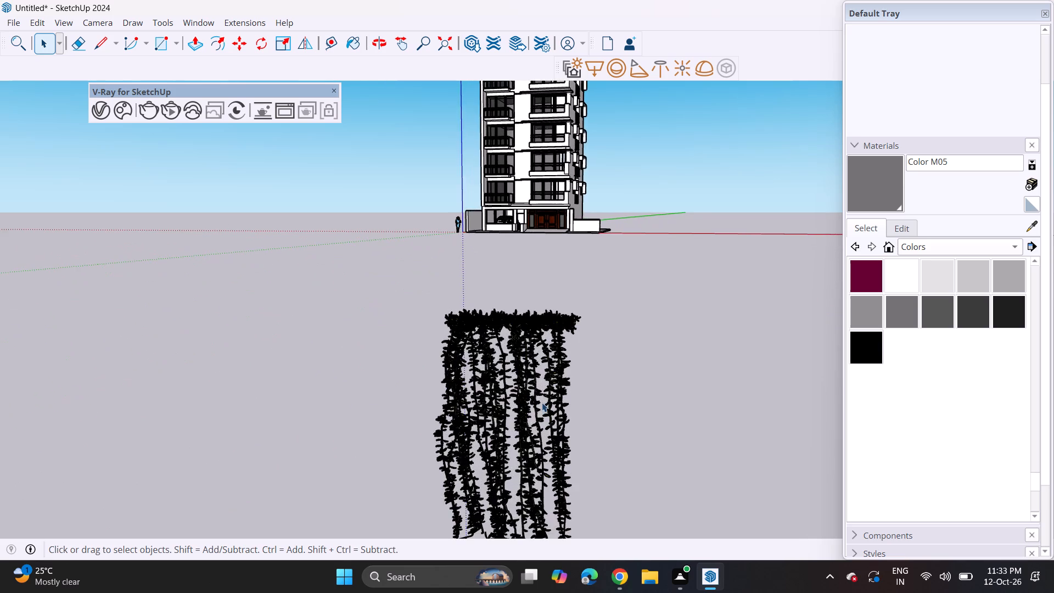
pyautogui.scroll(12, 542, 402)
pyautogui.scroll(-5, 541, 394)
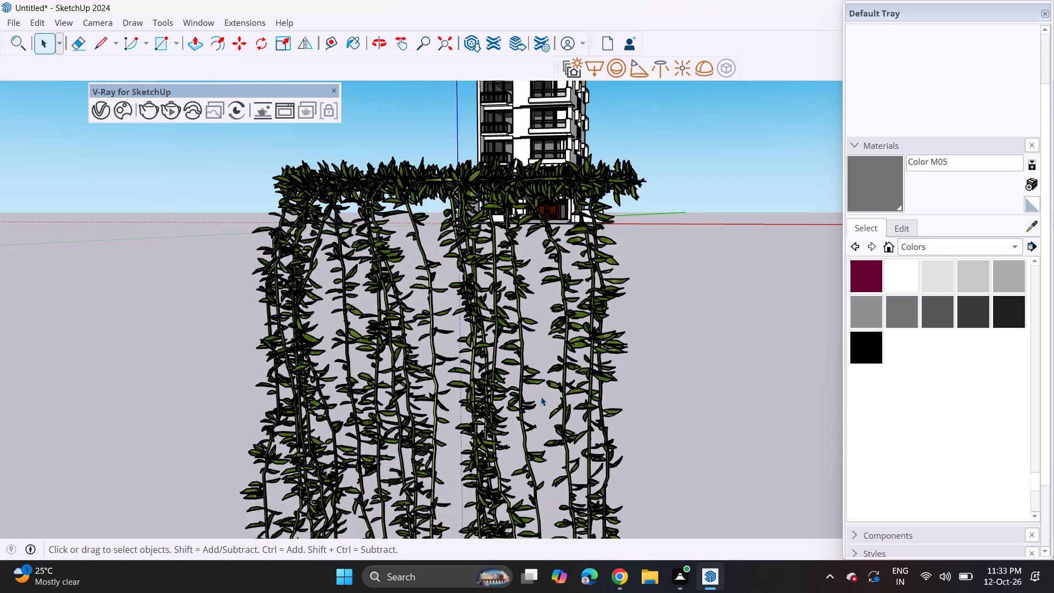
pyautogui.scroll(-20, 541, 398)
pyautogui.scroll(-14, 541, 398)
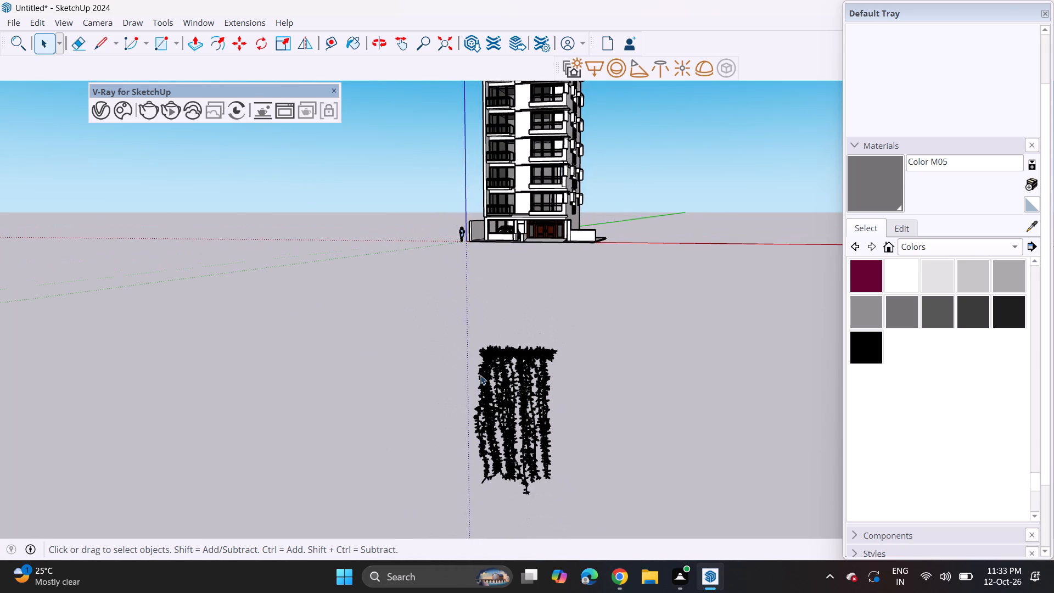
# Import the Component_3 hanging plant from the Downloads folder and place it behind the low boundary wall beside the tower.
pyautogui.click(7, 18)
pyautogui.click(53, 220)
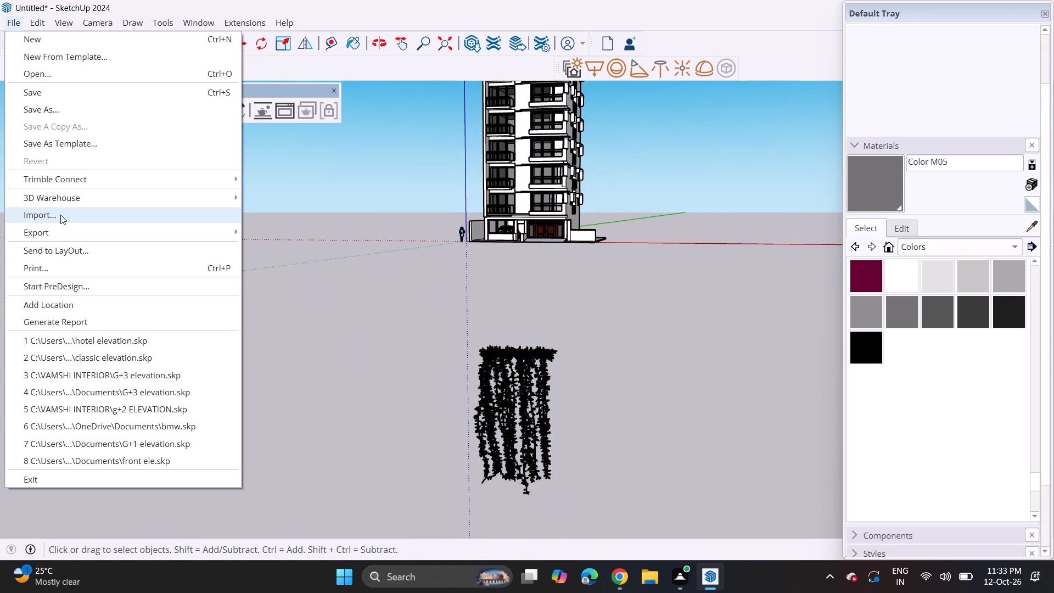
pyautogui.scroll(-8, 215, 232)
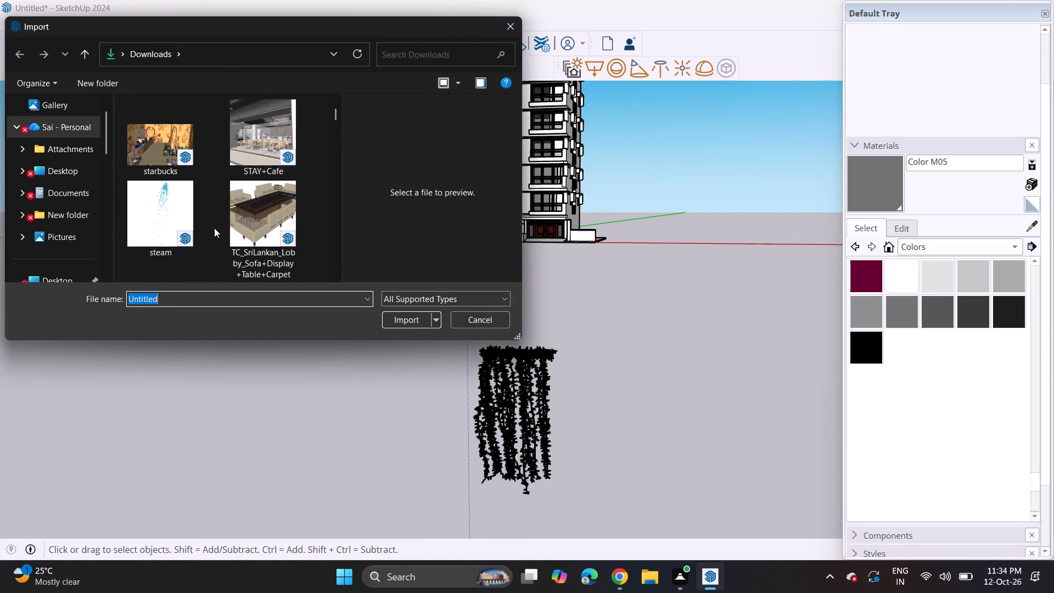
pyautogui.scroll(-20, 214, 228)
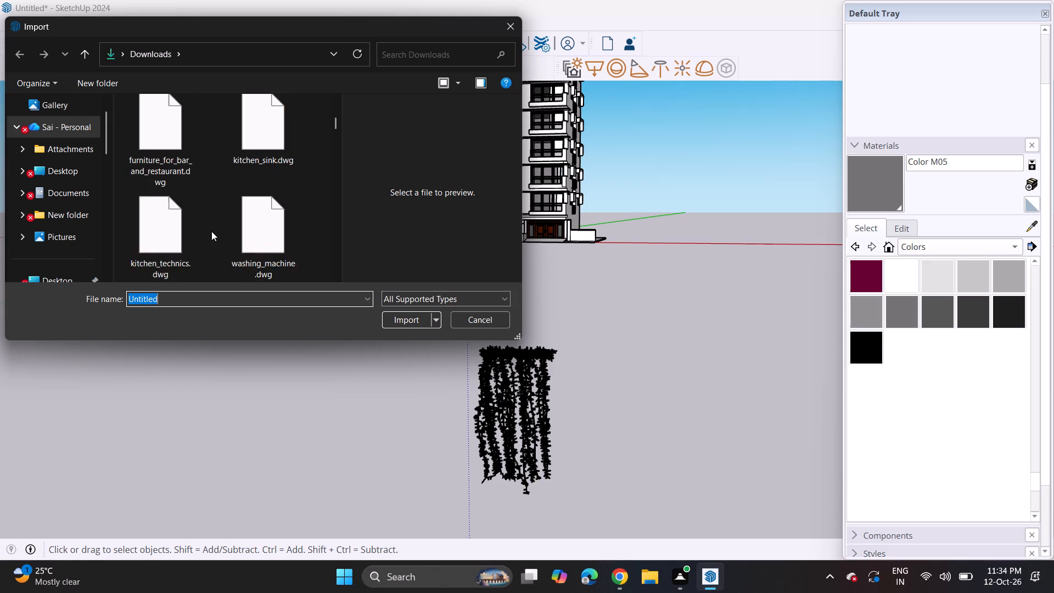
pyautogui.scroll(-15, 210, 230)
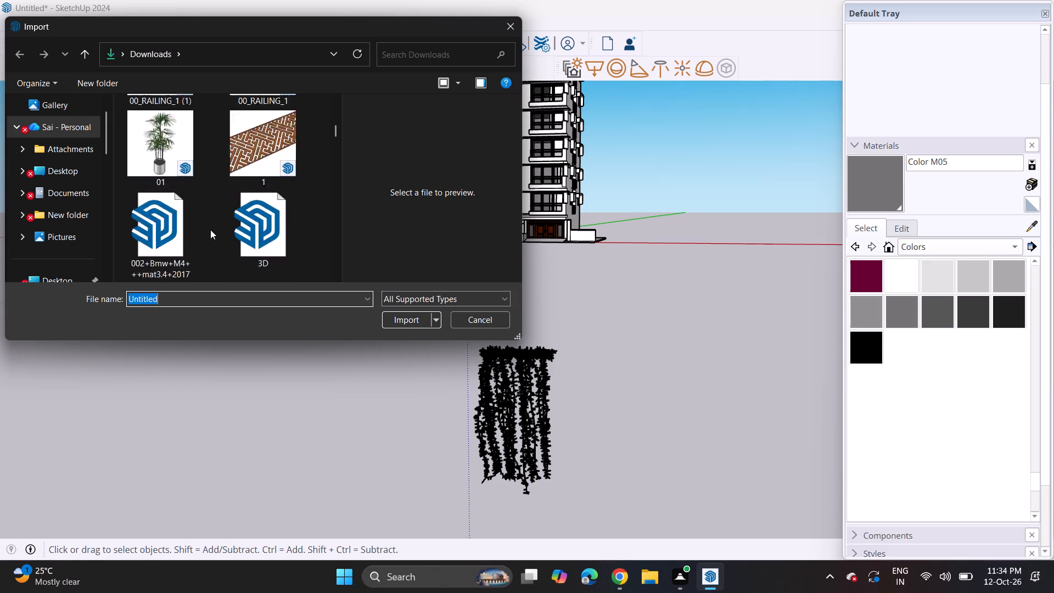
pyautogui.scroll(-8, 210, 230)
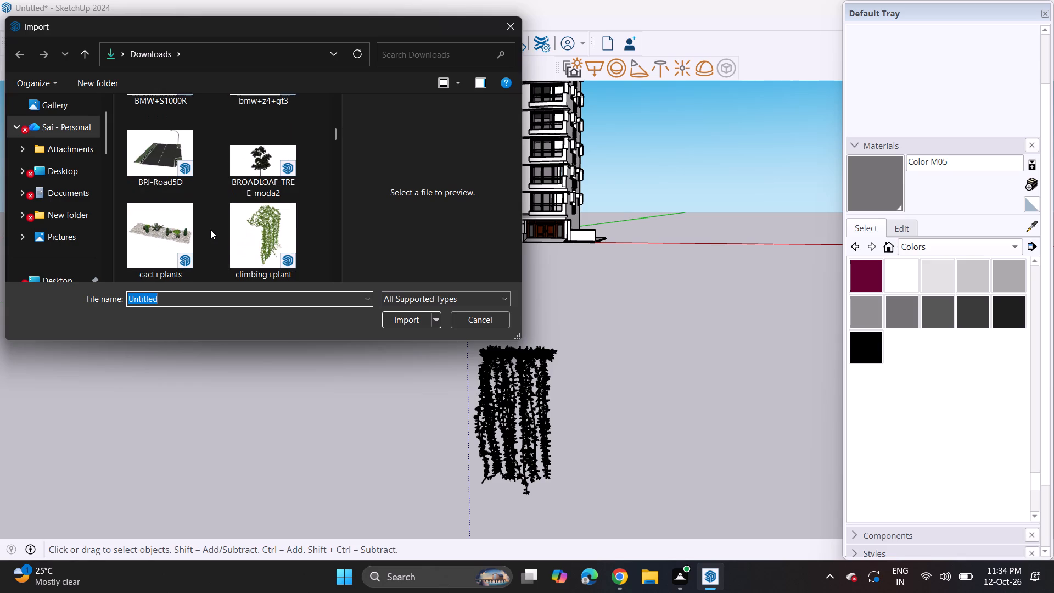
pyautogui.scroll(-7, 229, 245)
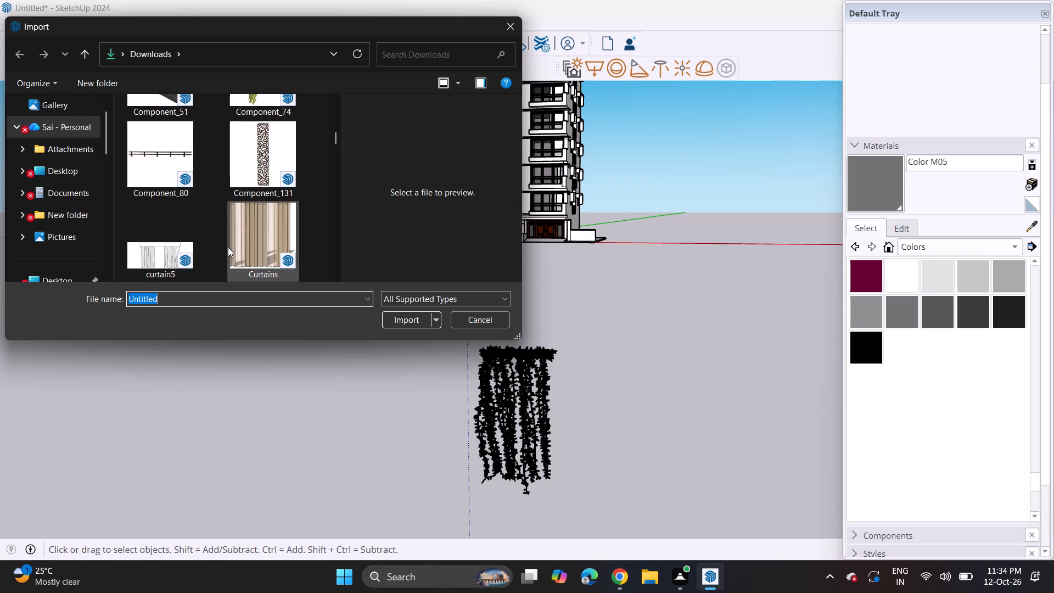
pyautogui.scroll(3, 228, 247)
pyautogui.click(242, 133)
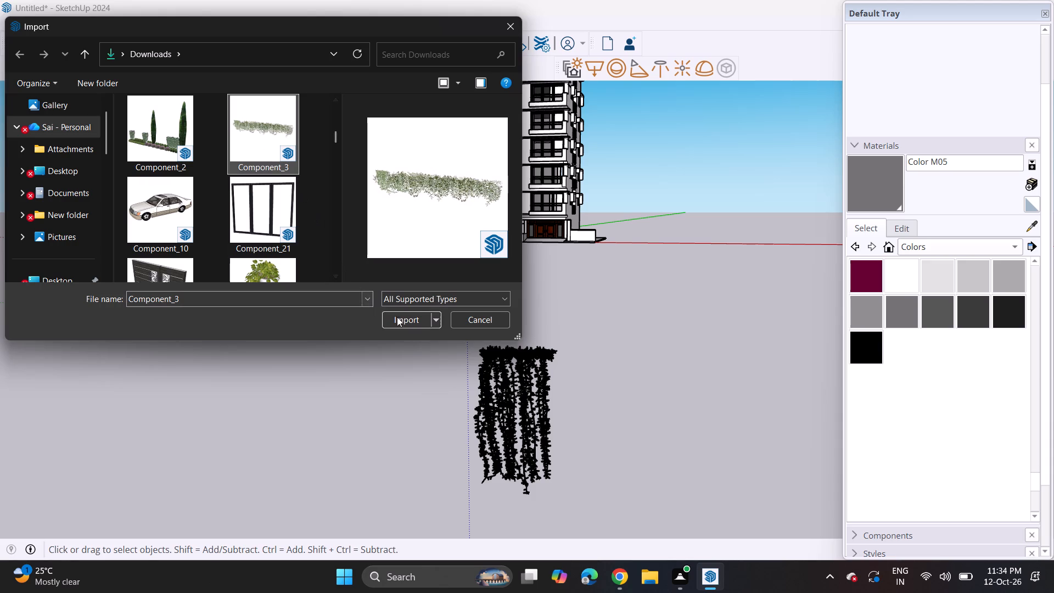
pyautogui.click(401, 320)
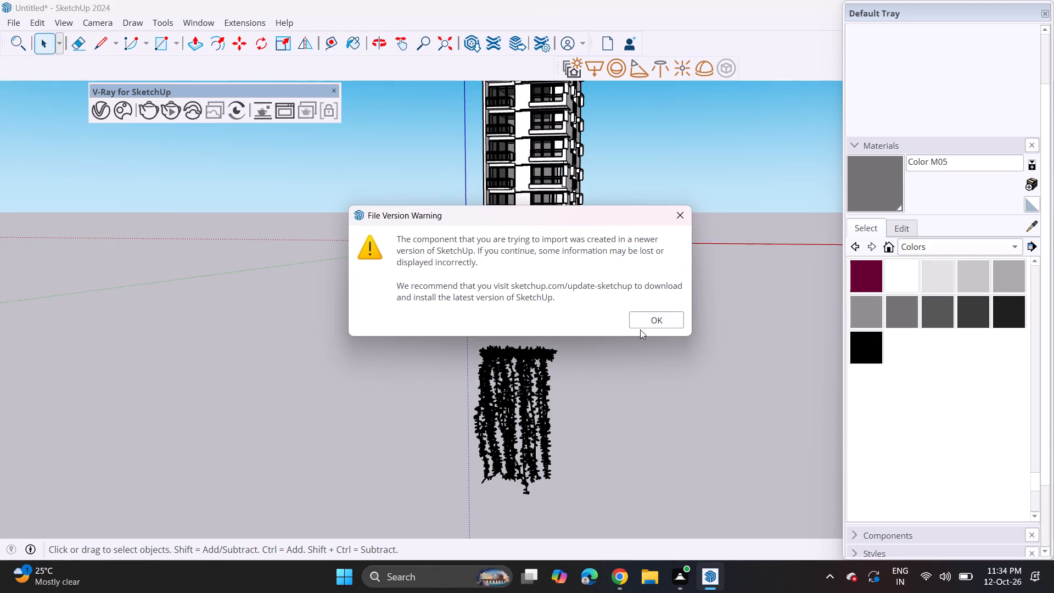
pyautogui.click(645, 321)
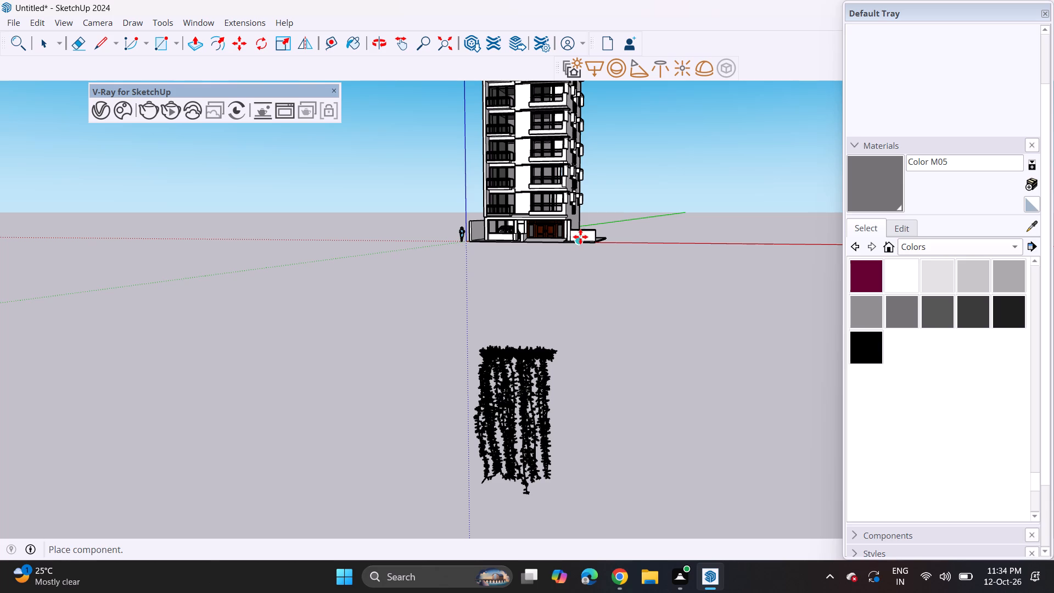
pyautogui.click(580, 236)
# Delete the oversized climbing plant standing on the open ground in front of the tower.
pyautogui.scroll(4, 546, 367)
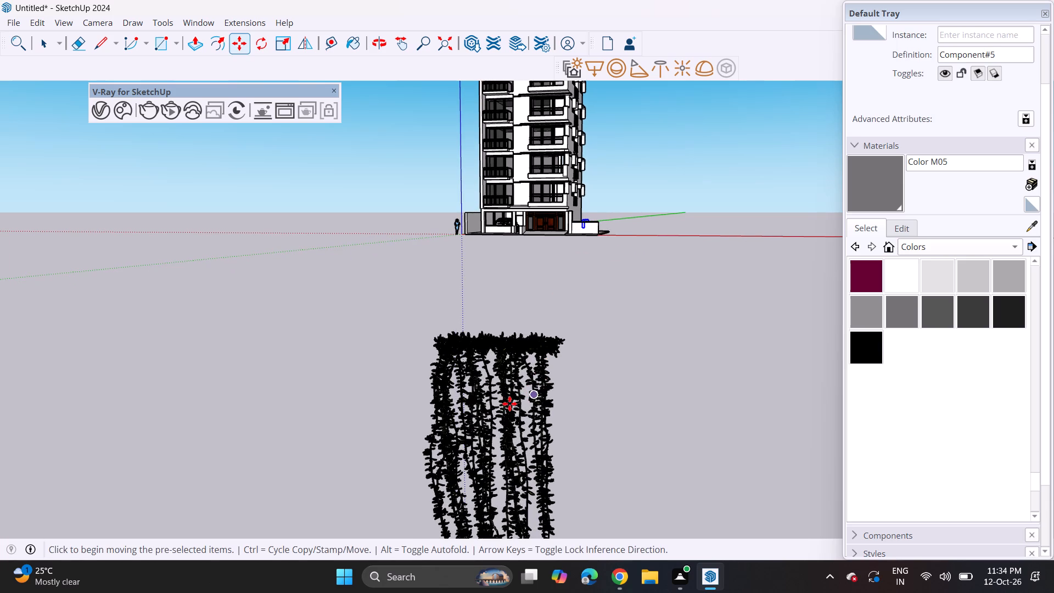
pyautogui.press('space')
pyautogui.click(508, 404)
pyautogui.press('Delete')
# Rotate the hanging plant behind the low boundary wall a quarter turn so its length runs parallel to the front facade.
pyautogui.scroll(4, 585, 254)
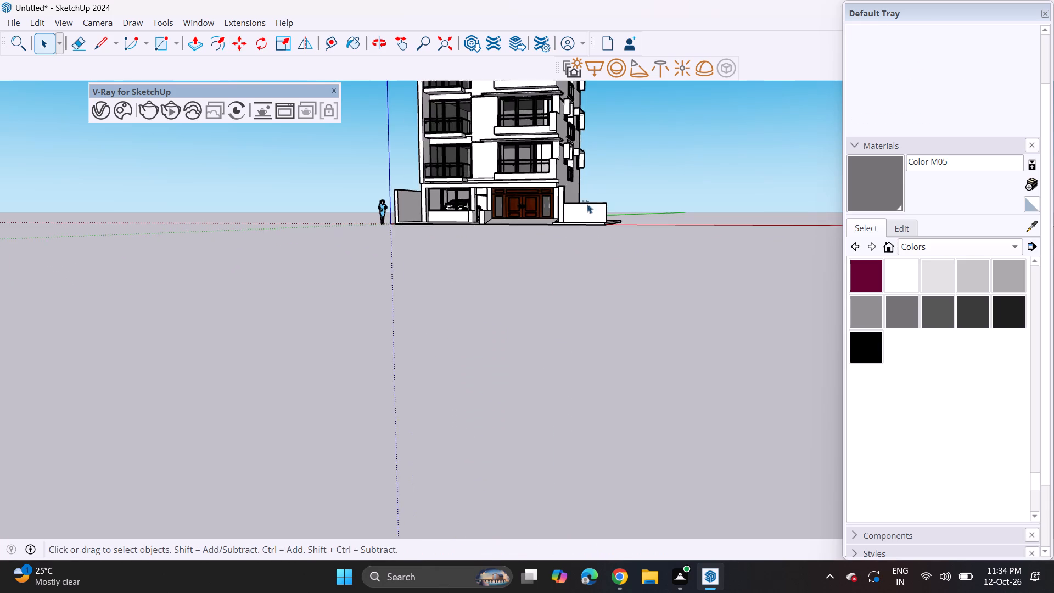
pyautogui.scroll(6, 587, 204)
pyautogui.moveTo(585, 190); pyautogui.dragTo(585, 260, button='middle')
pyautogui.scroll(9, 589, 227)
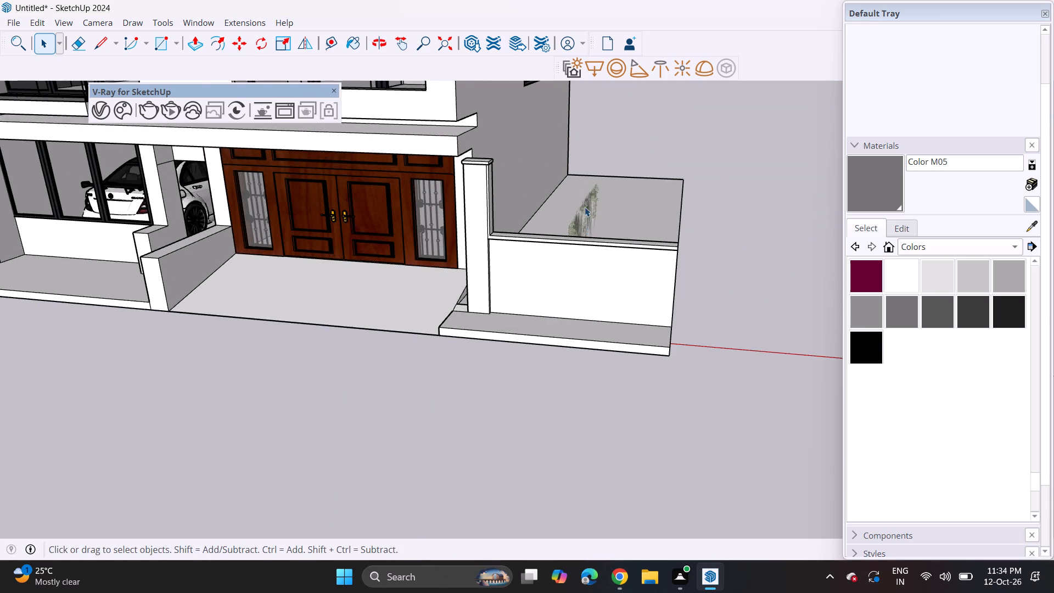
pyautogui.moveTo(587, 222); pyautogui.dragTo(593, 279, button='middle')
pyautogui.scroll(7, 592, 246)
pyautogui.click(576, 242)
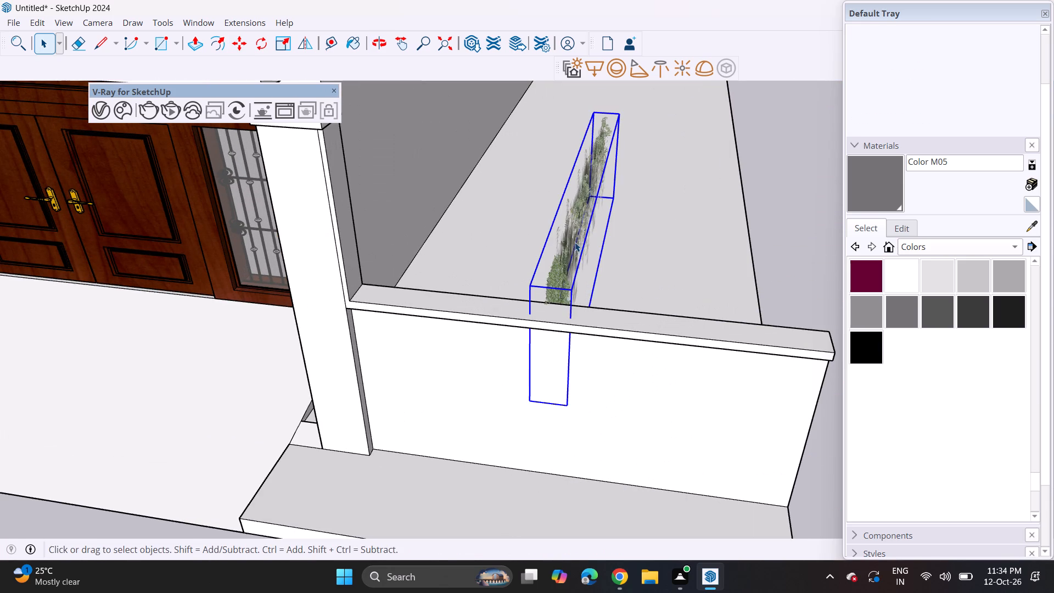
pyautogui.click(260, 32)
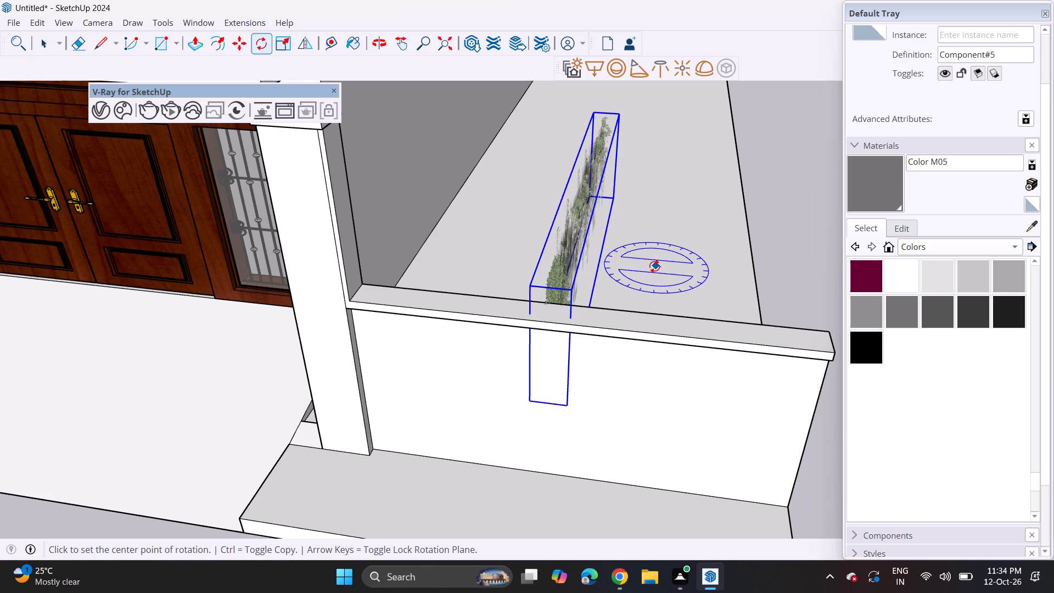
pyautogui.click(654, 266)
pyautogui.click(680, 266)
pyautogui.click(649, 284)
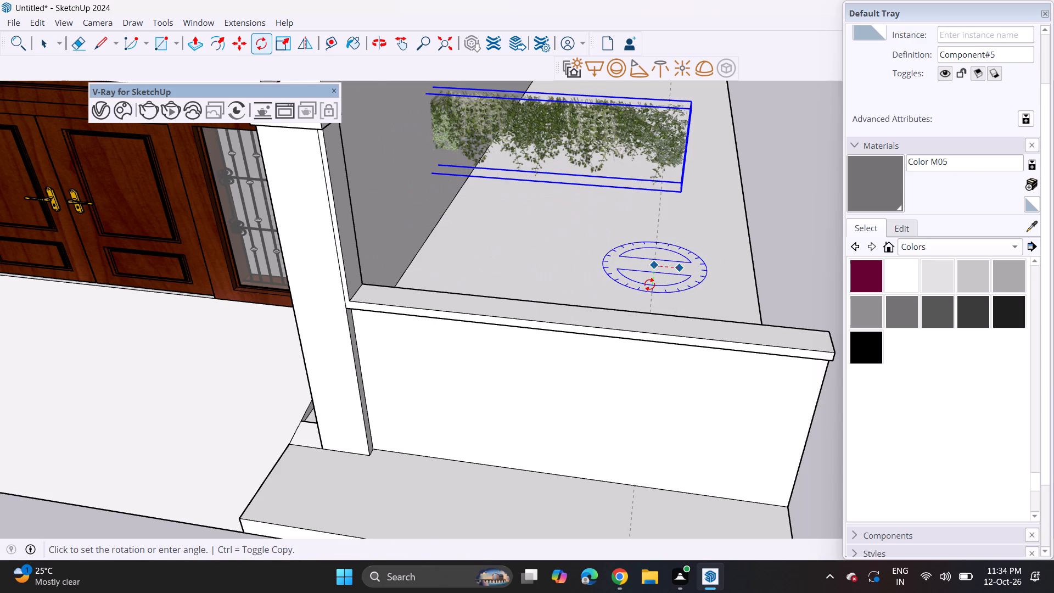
# Move the hanging plant onto the front face of the balcony parapet above the entrance doors.
pyautogui.press('m')
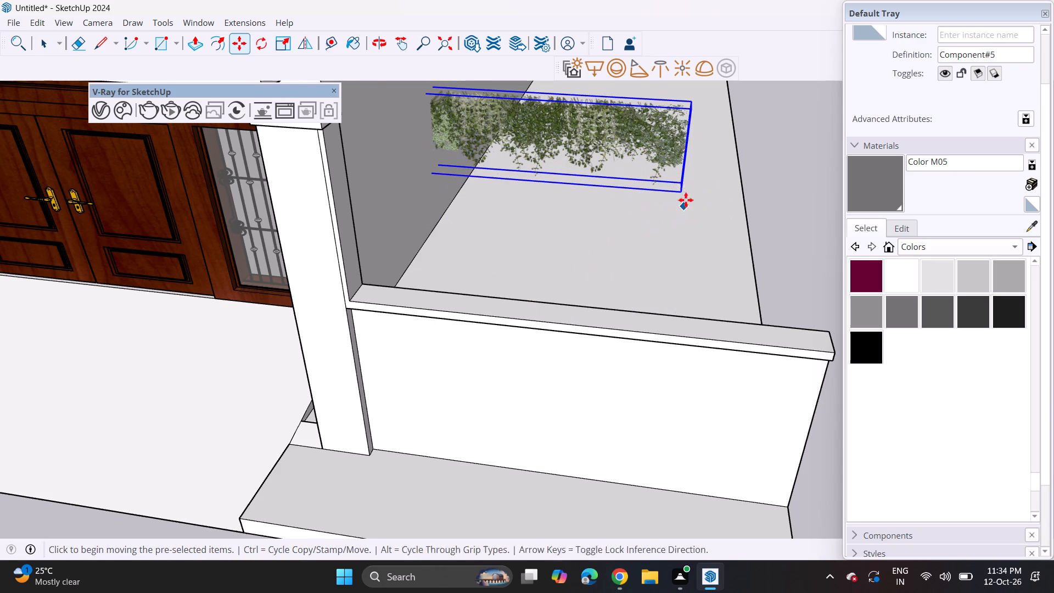
pyautogui.click(687, 193)
pyautogui.moveTo(480, 243); pyautogui.dragTo(666, 371, button='middle')
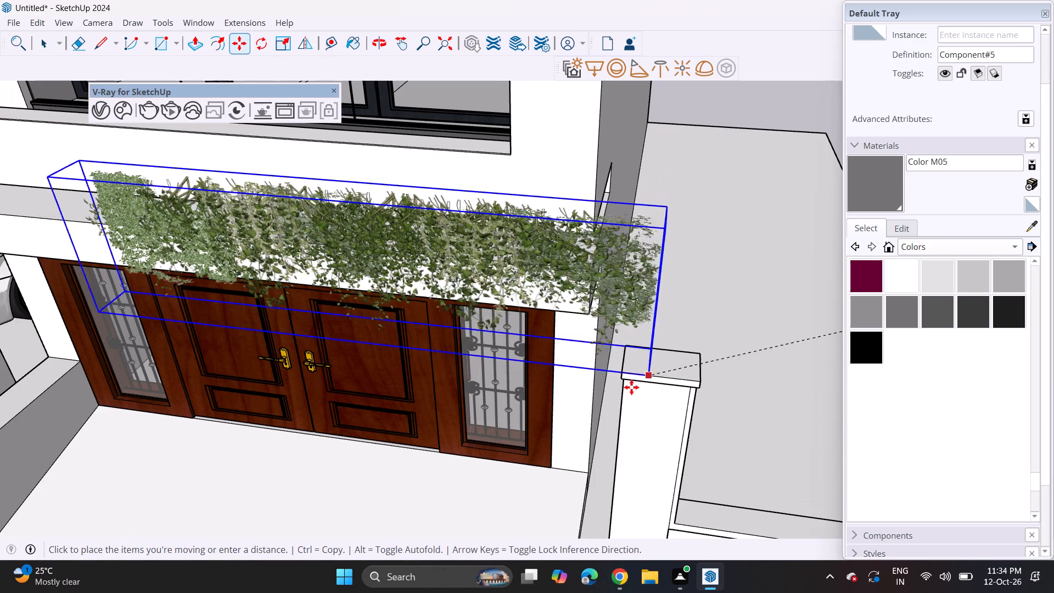
pyautogui.scroll(-12, 631, 387)
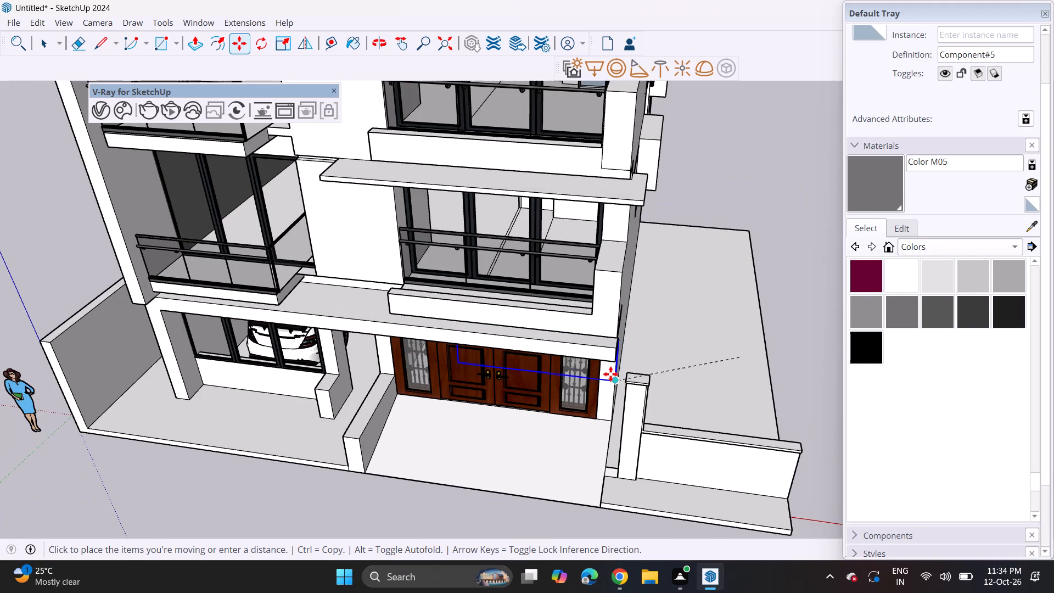
pyautogui.scroll(4, 611, 373)
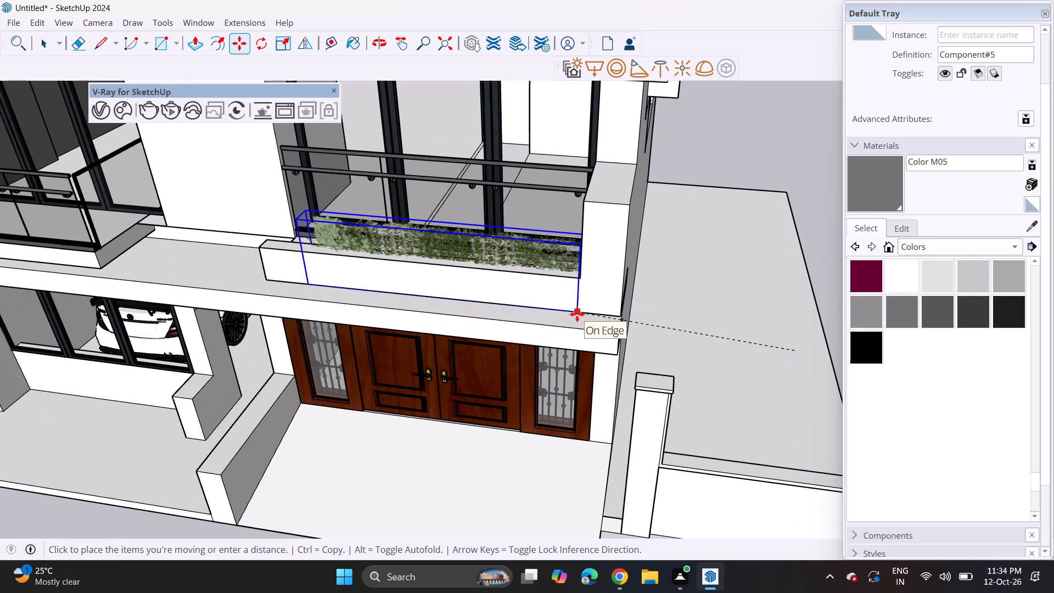
pyautogui.click(577, 314)
pyautogui.moveTo(294, 282); pyautogui.dragTo(663, 322, button='middle')
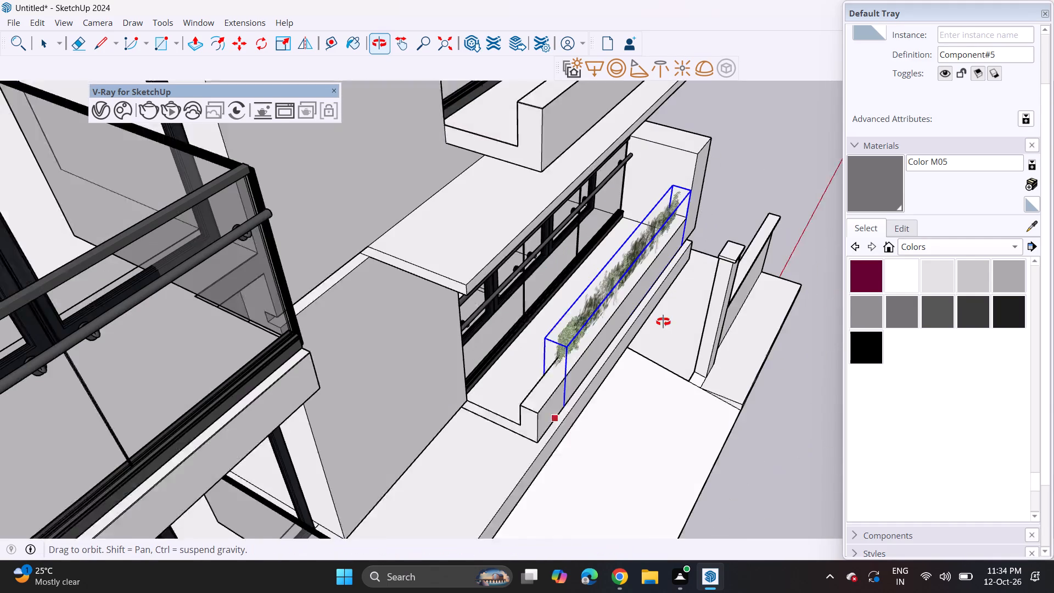
pyautogui.moveTo(663, 322); pyautogui.dragTo(665, 320, button='middle')
pyautogui.click(559, 330)
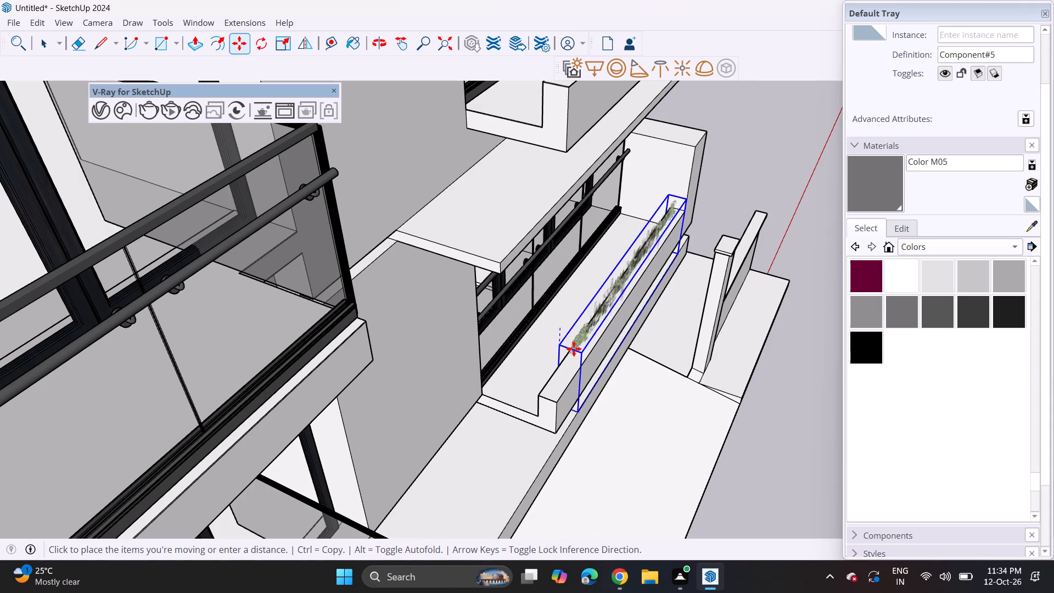
pyautogui.click(584, 354)
# Examine the hanging plant's position on the parapet above the entrance from the front and the side.
pyautogui.moveTo(633, 372); pyautogui.dragTo(251, 241, button='middle')
pyautogui.scroll(1, 252, 241)
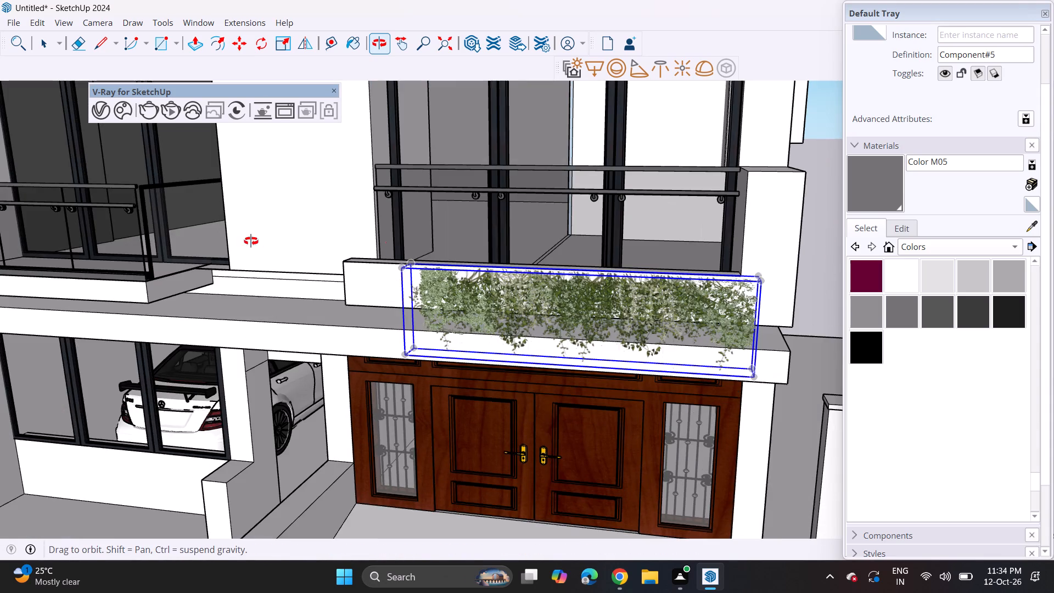
pyautogui.moveTo(598, 314); pyautogui.dragTo(378, 282, button='middle')
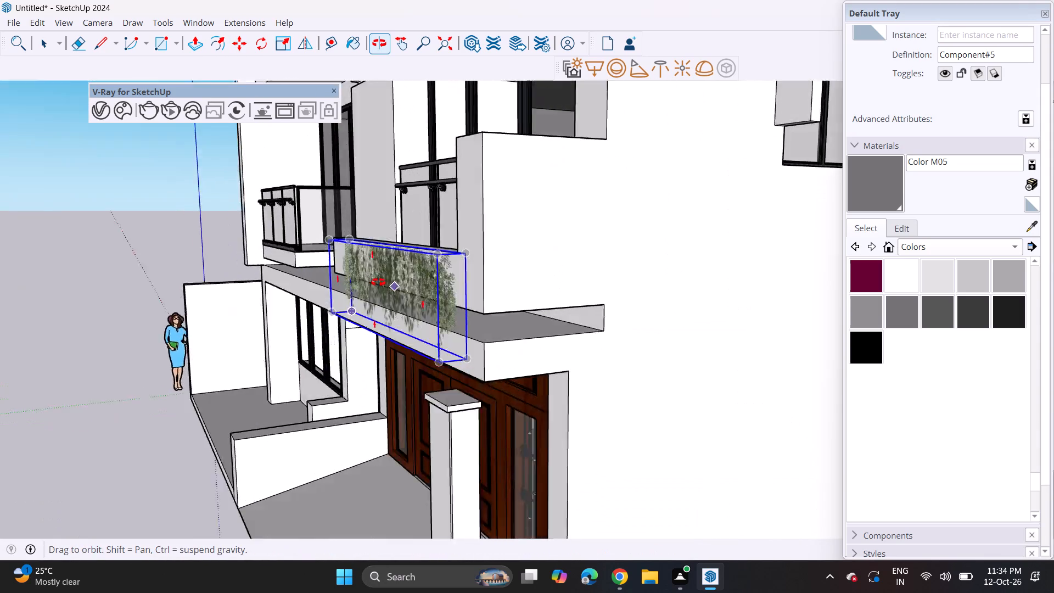
pyautogui.moveTo(378, 282); pyautogui.dragTo(556, 279, button='middle')
pyautogui.scroll(-8, 573, 269)
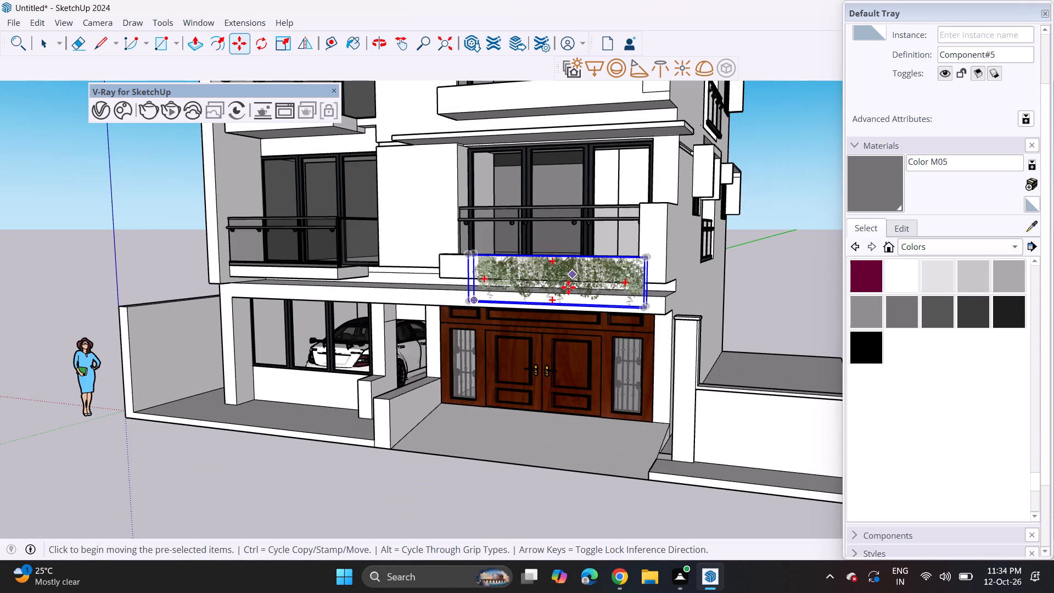
pyautogui.scroll(-6, 563, 291)
pyautogui.keyDown('shift'); pyautogui.moveTo(560, 289); pyautogui.dragTo(546, 341, button='middle'); pyautogui.keyUp('shift')
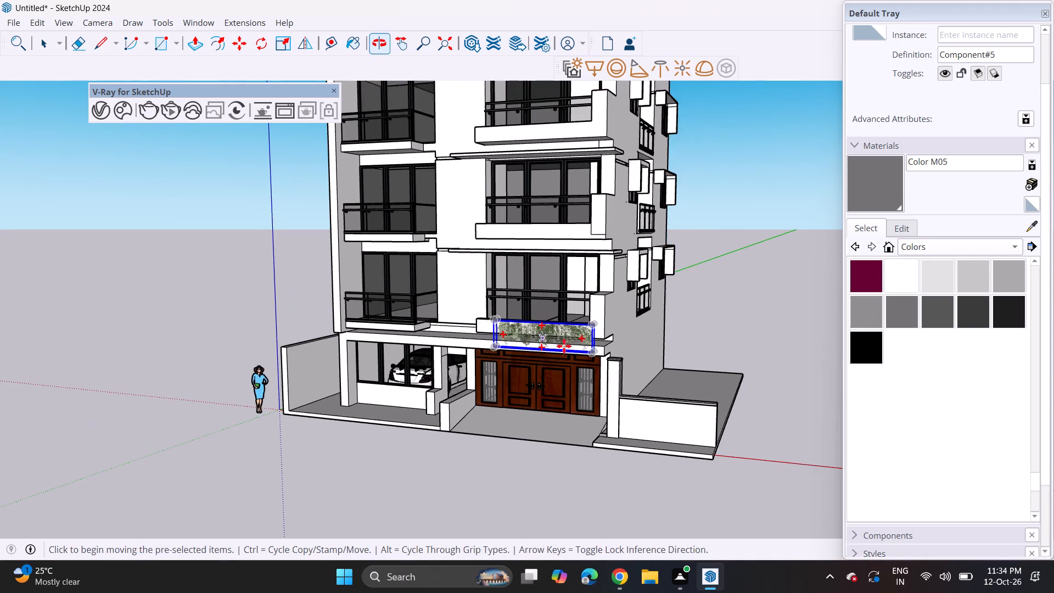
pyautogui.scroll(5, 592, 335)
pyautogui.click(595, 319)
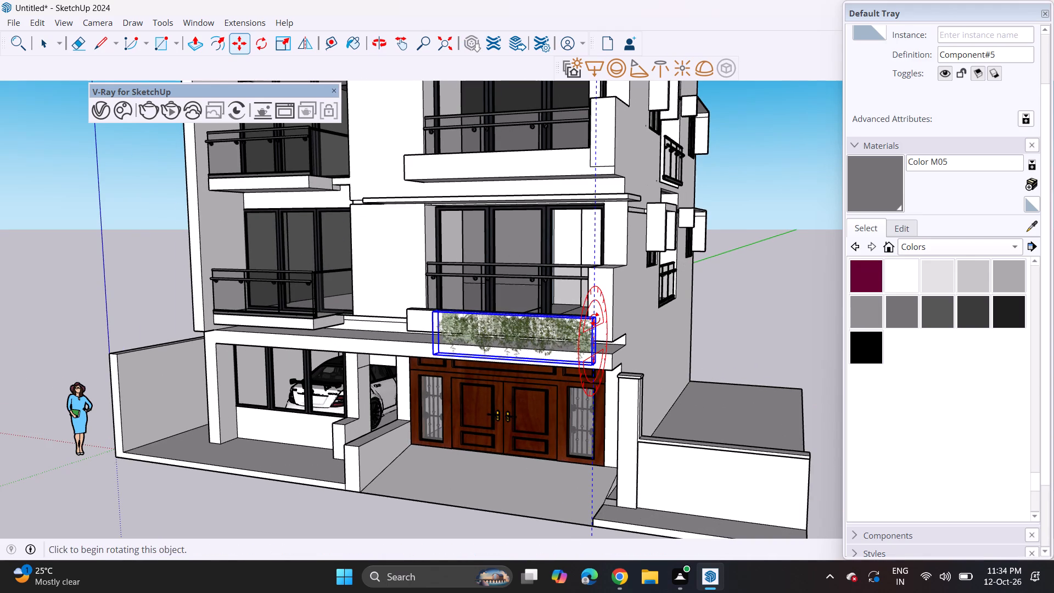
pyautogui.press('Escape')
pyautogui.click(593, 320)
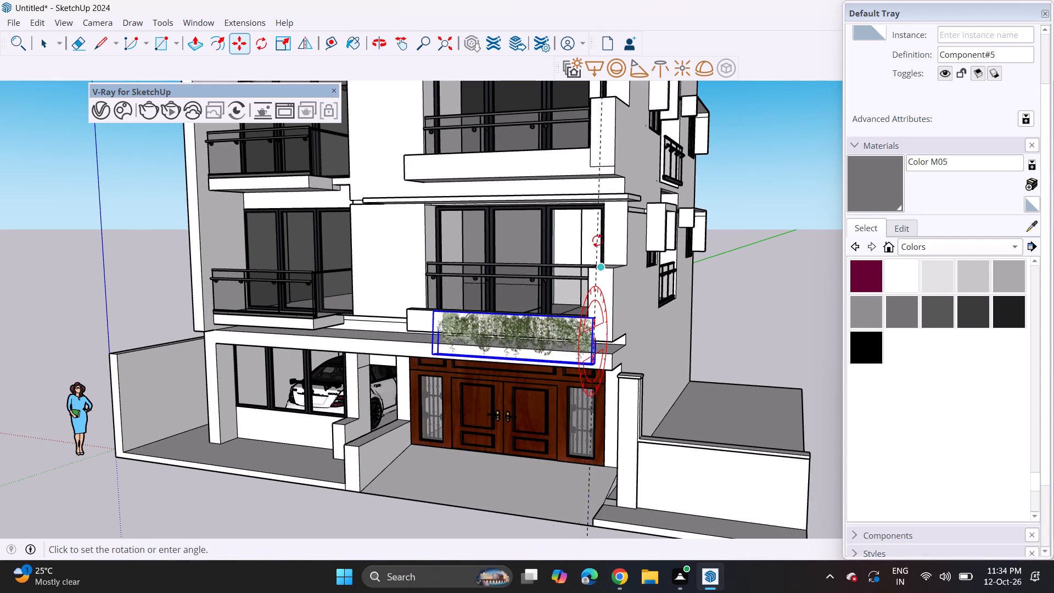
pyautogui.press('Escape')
# Copy the hanging plant to the front of the balcony parapet one floor above.
pyautogui.click(592, 319)
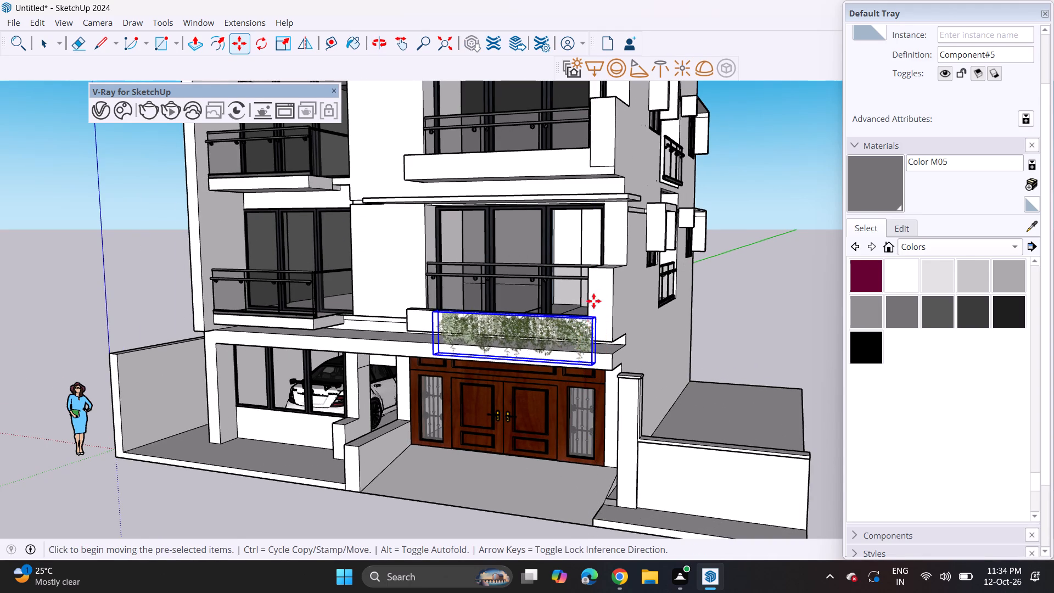
pyautogui.keyDown('shift'); pyautogui.moveTo(576, 226); pyautogui.dragTo(586, 304, button='middle'); pyautogui.keyUp('shift')
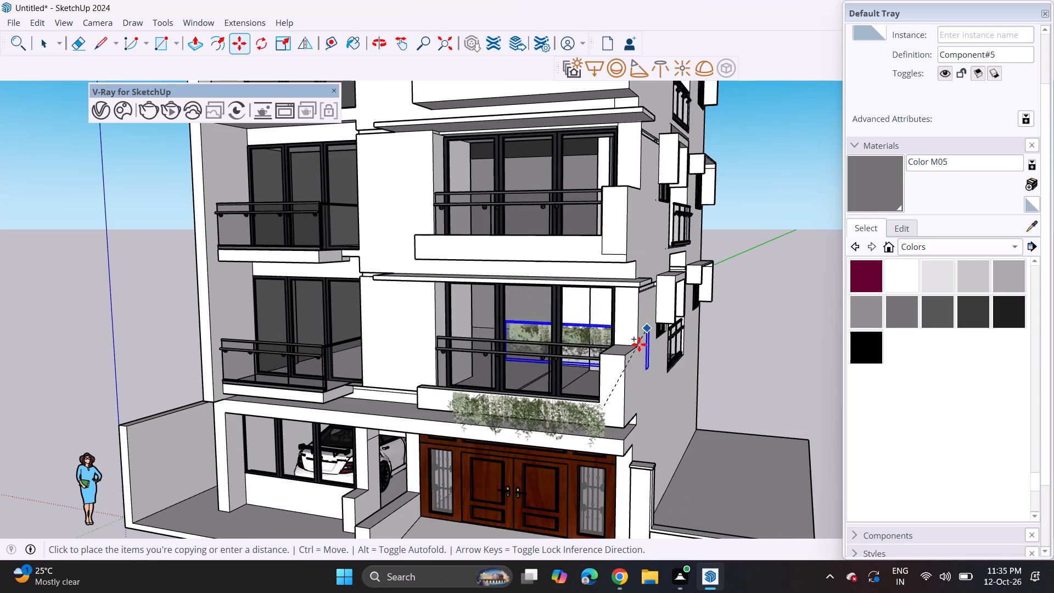
pyautogui.click(642, 396)
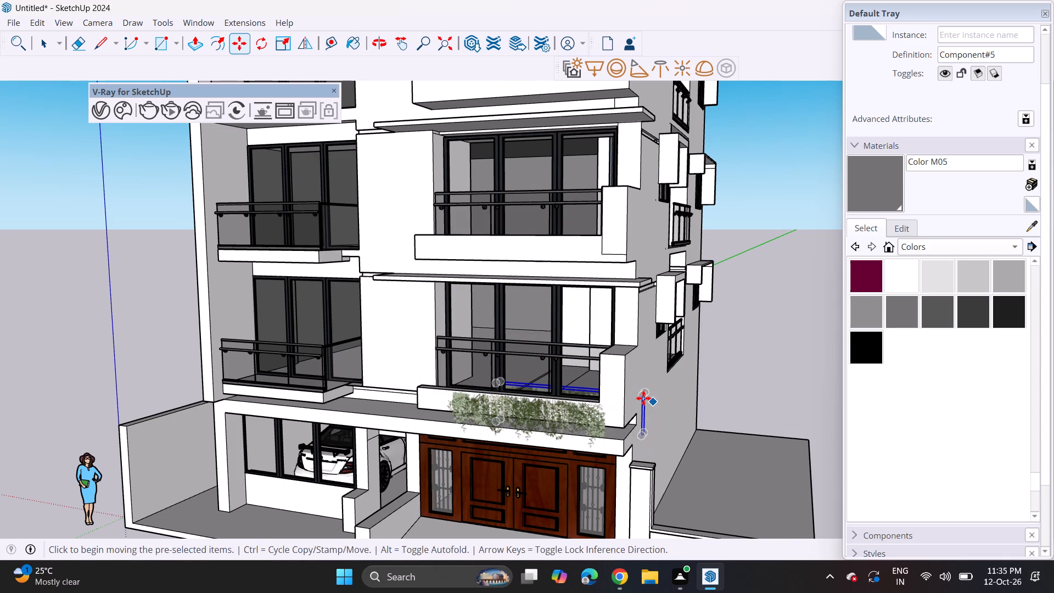
pyautogui.moveTo(643, 398); pyautogui.dragTo(539, 455, button='middle')
pyautogui.click(601, 426)
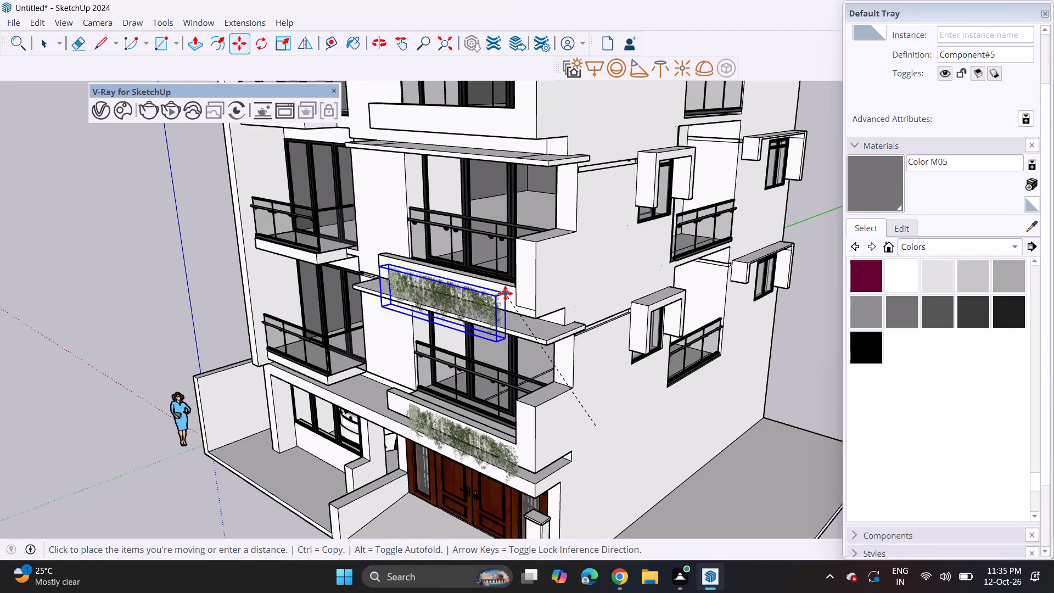
pyautogui.click(505, 293)
# Raise the hanging plant copy slightly on the parapet one floor above the entrance parapet.
pyautogui.scroll(1, 502, 327)
pyautogui.moveTo(506, 327); pyautogui.dragTo(530, 287, button='middle')
pyautogui.moveTo(535, 284); pyautogui.dragTo(660, 273, button='middle')
pyautogui.scroll(1, 623, 267)
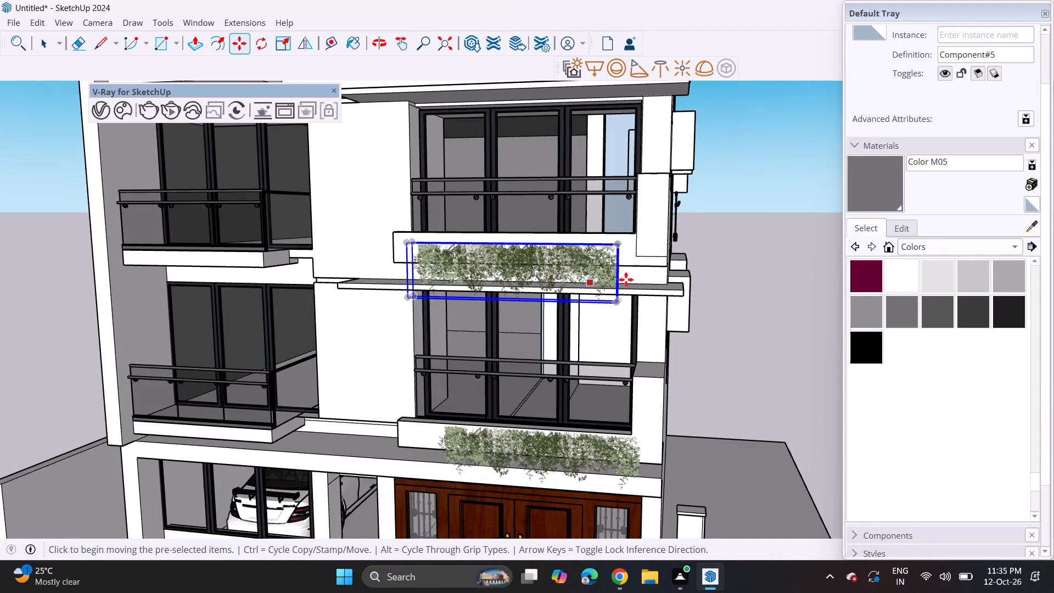
pyautogui.scroll(1, 476, 323)
pyautogui.moveTo(476, 323); pyautogui.dragTo(685, 395, button='middle')
pyautogui.moveTo(339, 347); pyautogui.dragTo(476, 365, button='middle')
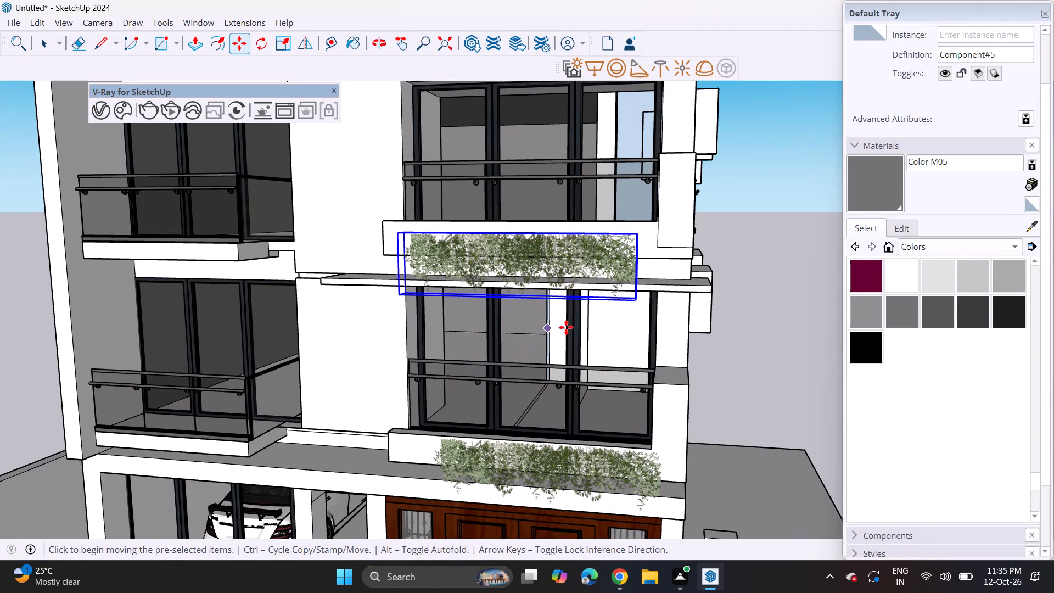
pyautogui.moveTo(578, 318); pyautogui.dragTo(293, 371, button='middle')
pyautogui.scroll(5, 339, 266)
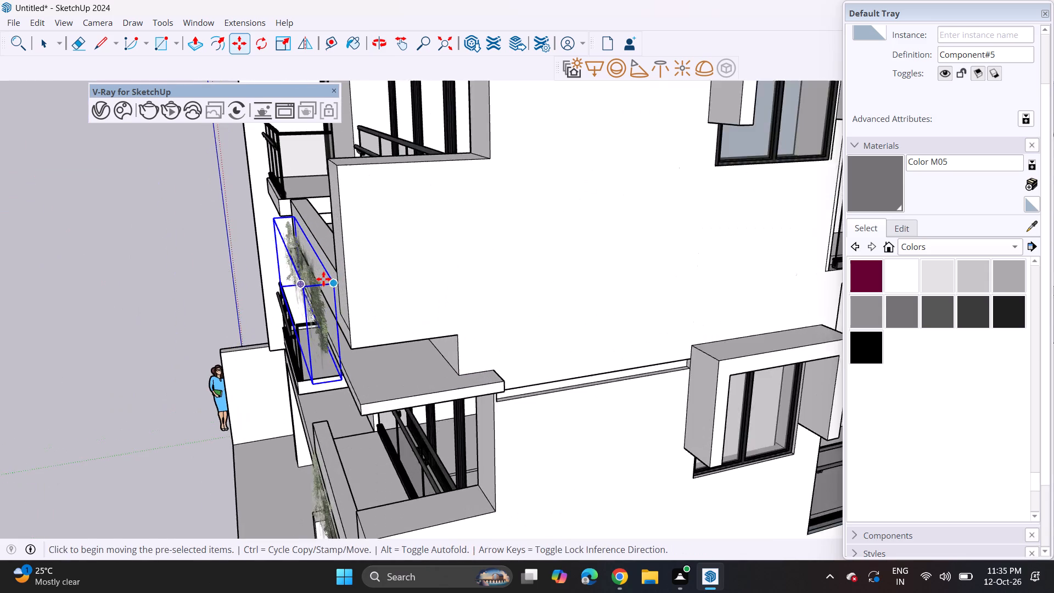
pyautogui.scroll(5, 323, 279)
pyautogui.click(338, 290)
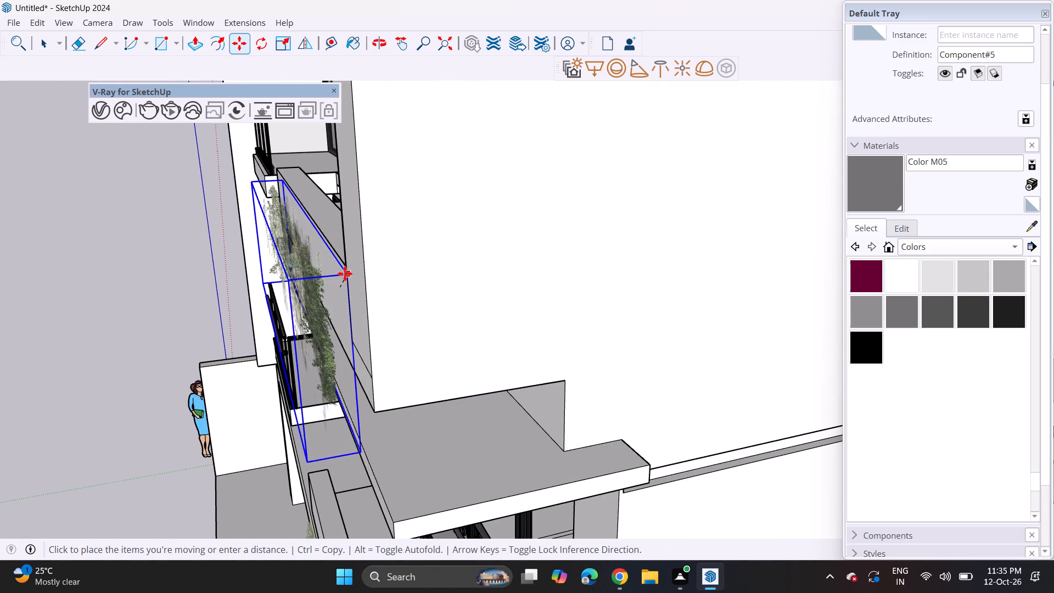
pyautogui.moveTo(346, 267); pyautogui.dragTo(347, 273)
# Copy the hanging plant straight up to the front balcony parapet two floors above the entrance parapet.
pyautogui.click(347, 270)
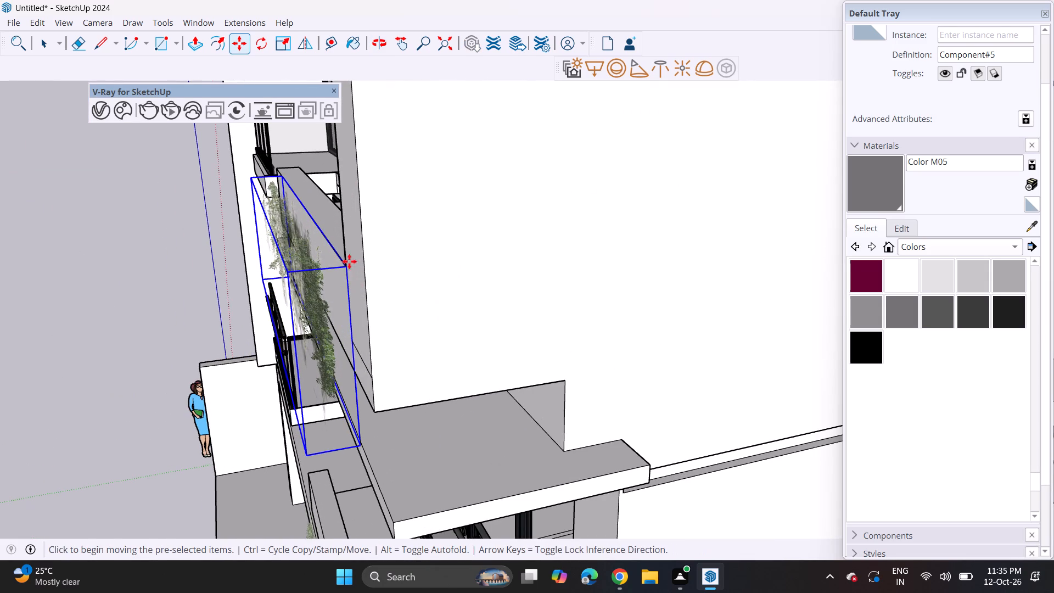
pyautogui.keyDown('shift'); pyautogui.moveTo(349, 181); pyautogui.dragTo(318, 404, button='middle'); pyautogui.keyUp('shift')
pyautogui.scroll(-13, 320, 317)
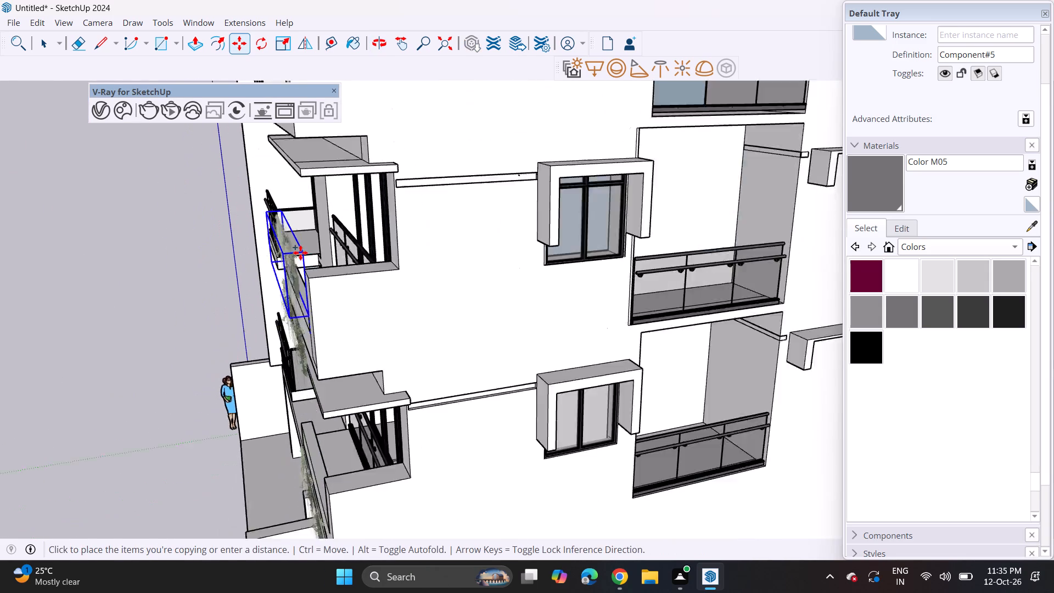
pyautogui.scroll(-4, 300, 253)
pyautogui.keyDown('shift'); pyautogui.moveTo(297, 222); pyautogui.dragTo(318, 303, button='middle'); pyautogui.keyUp('shift')
pyautogui.scroll(14, 315, 267)
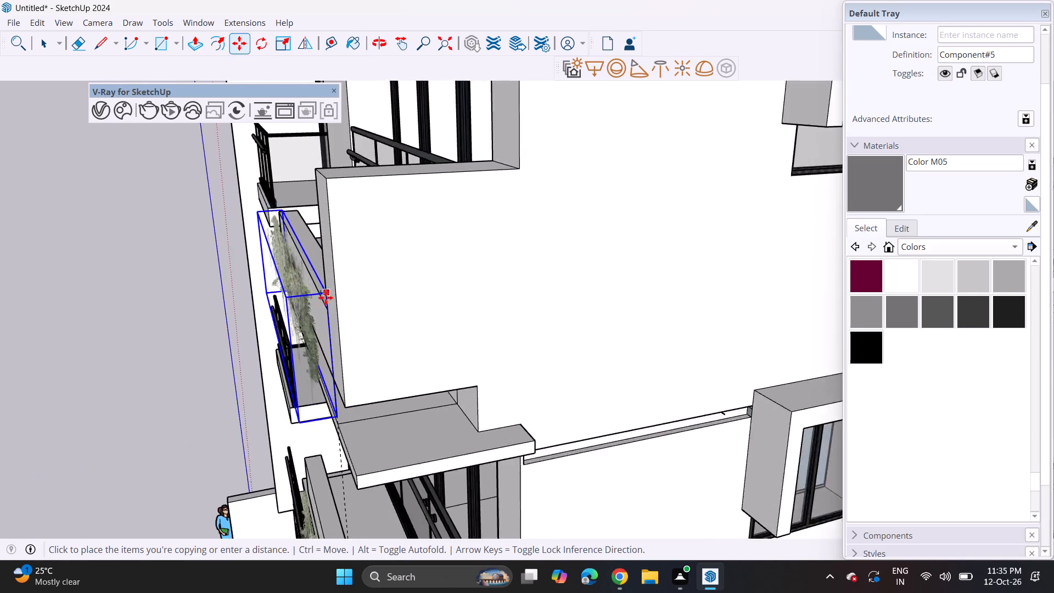
pyautogui.scroll(8, 326, 298)
pyautogui.click(325, 321)
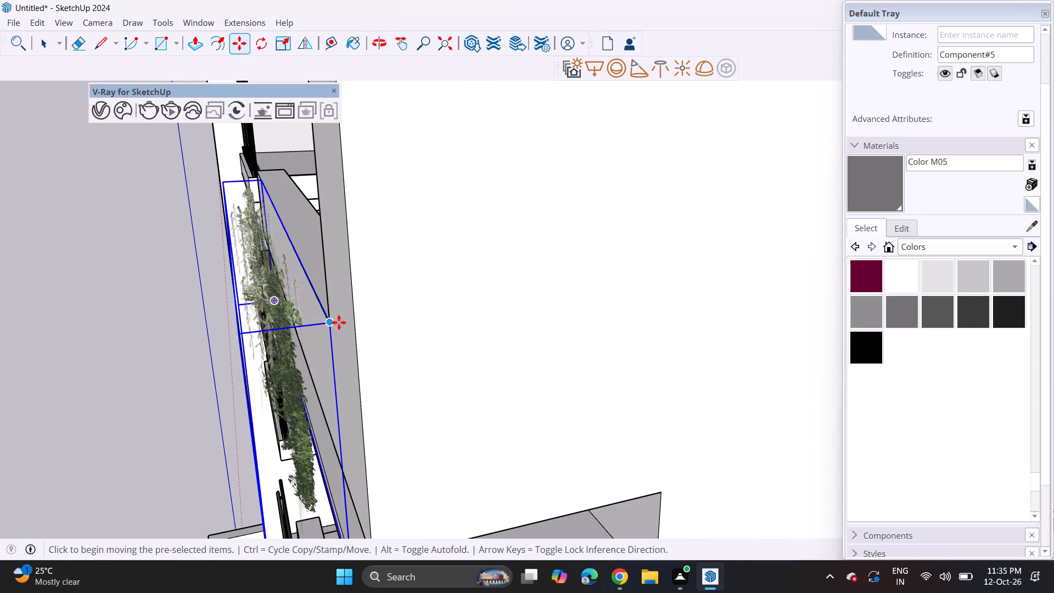
# Copy the newest hanging plant straight up to the front balcony parapet three floors above the entrance parapet.
pyautogui.click(334, 326)
pyautogui.keyDown('shift'); pyautogui.moveTo(333, 265); pyautogui.dragTo(323, 356, button='middle'); pyautogui.keyUp('shift')
pyautogui.keyDown('shift'); pyautogui.scroll(-8, 323, 355); pyautogui.keyUp('shift')
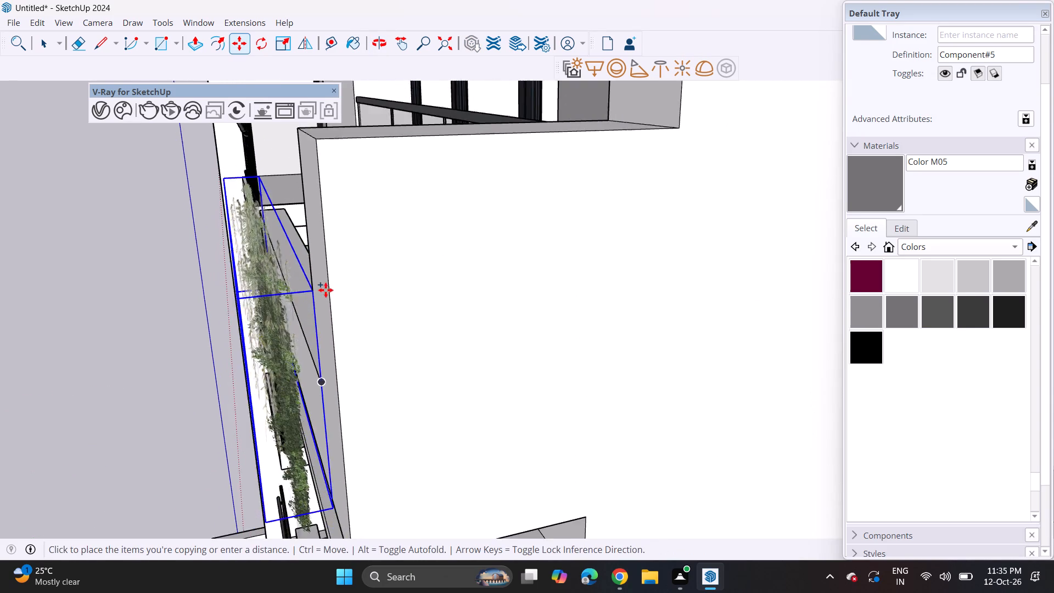
pyautogui.keyDown('shift'); pyautogui.scroll(-14, 326, 290); pyautogui.keyUp('shift')
pyautogui.keyDown('shift'); pyautogui.moveTo(318, 148); pyautogui.dragTo(329, 344, button='middle'); pyautogui.keyUp('shift')
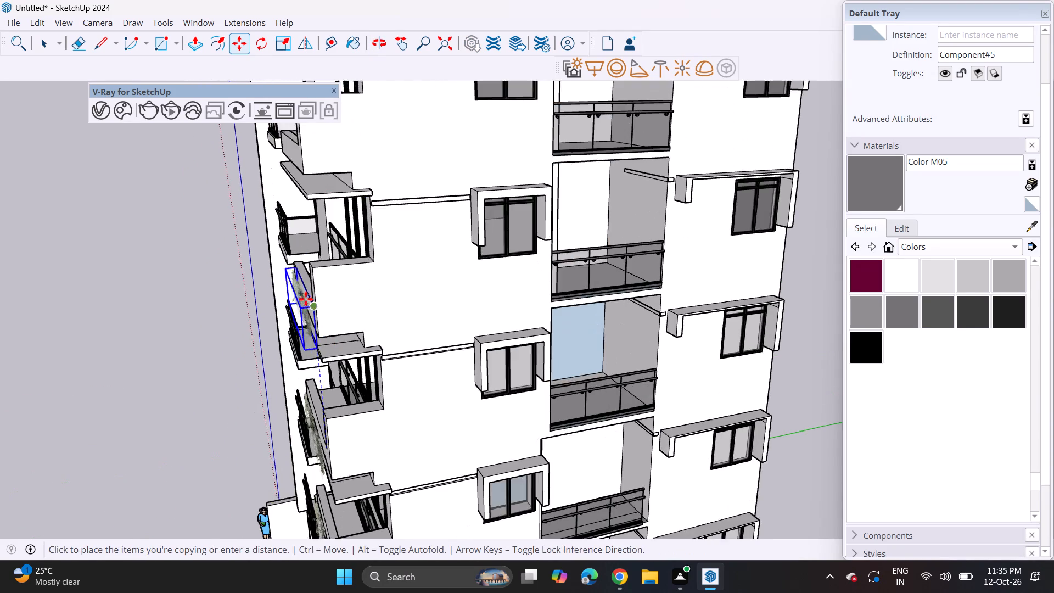
pyautogui.scroll(15, 306, 298)
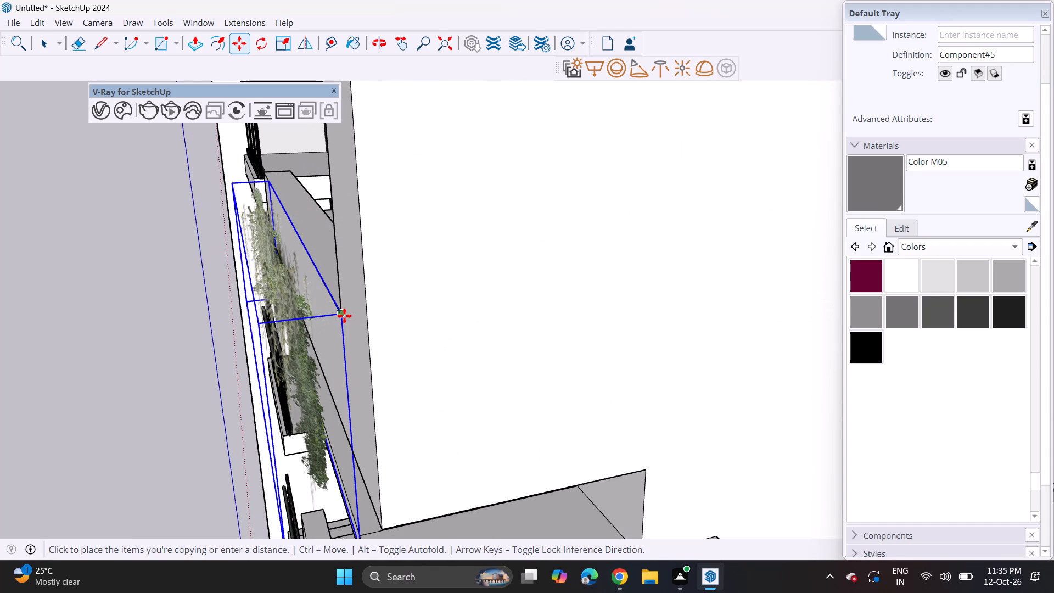
pyautogui.click(344, 316)
# Copy the newest hanging plant straight up to the next front parapet, four floors above the entrance parapet.
pyautogui.click(343, 316)
pyautogui.scroll(-4, 348, 264)
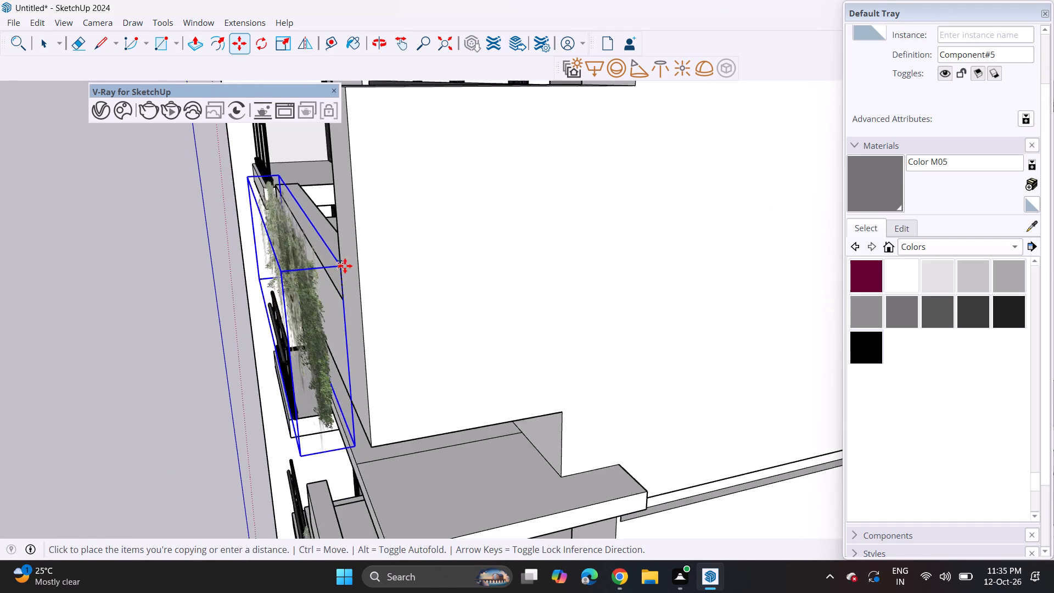
pyautogui.scroll(-15, 345, 266)
pyautogui.keyDown('shift'); pyautogui.moveTo(324, 238); pyautogui.dragTo(356, 415, button='middle'); pyautogui.keyUp('shift')
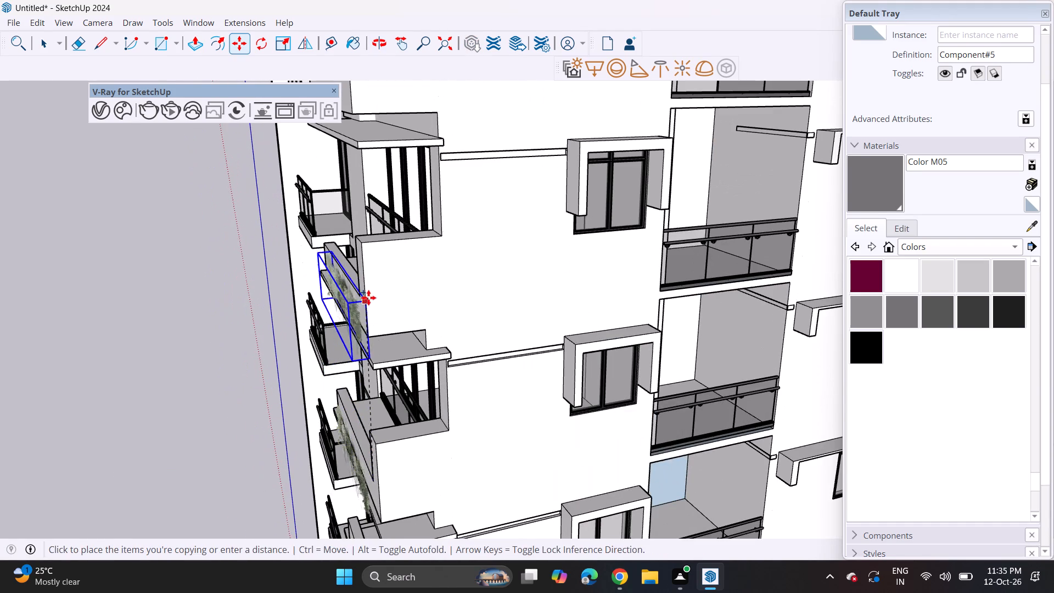
pyautogui.scroll(8, 361, 297)
pyautogui.click(361, 297)
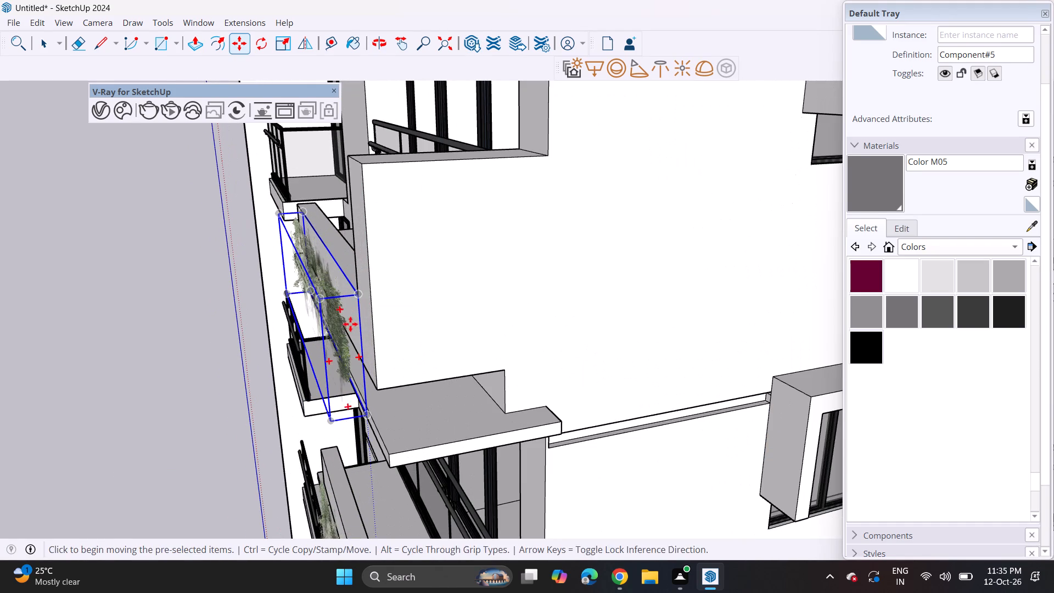
# Copy the newest hanging plant straight up to the front balcony parapet of the top floor.
pyautogui.click(362, 296)
pyautogui.scroll(-12, 361, 251)
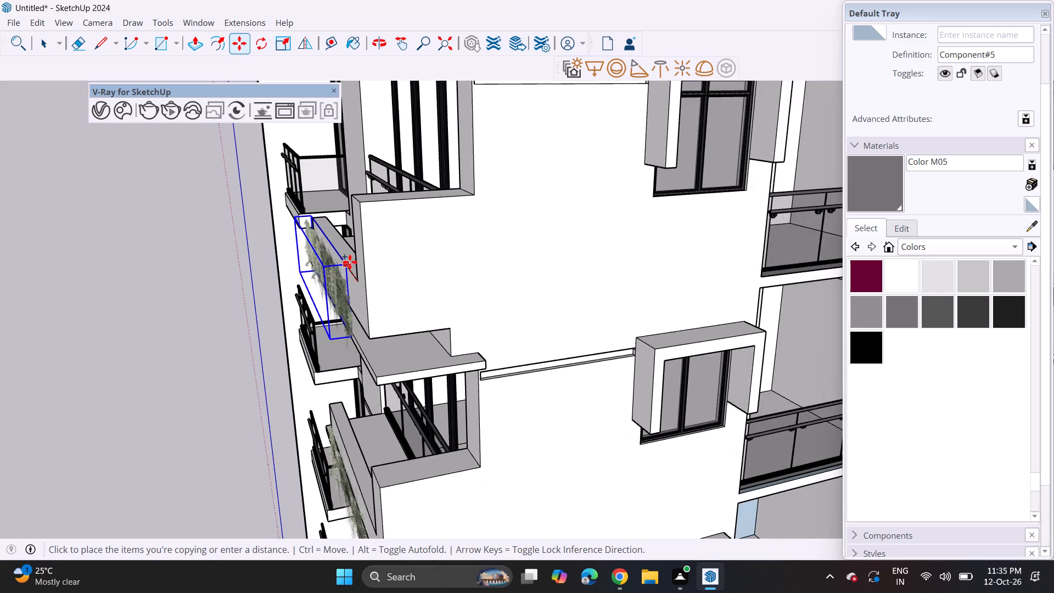
pyautogui.scroll(-3, 350, 262)
pyautogui.keyDown('shift'); pyautogui.moveTo(346, 266); pyautogui.dragTo(356, 341, button='middle'); pyautogui.keyUp('shift')
pyautogui.scroll(8, 353, 238)
pyautogui.scroll(5, 351, 191)
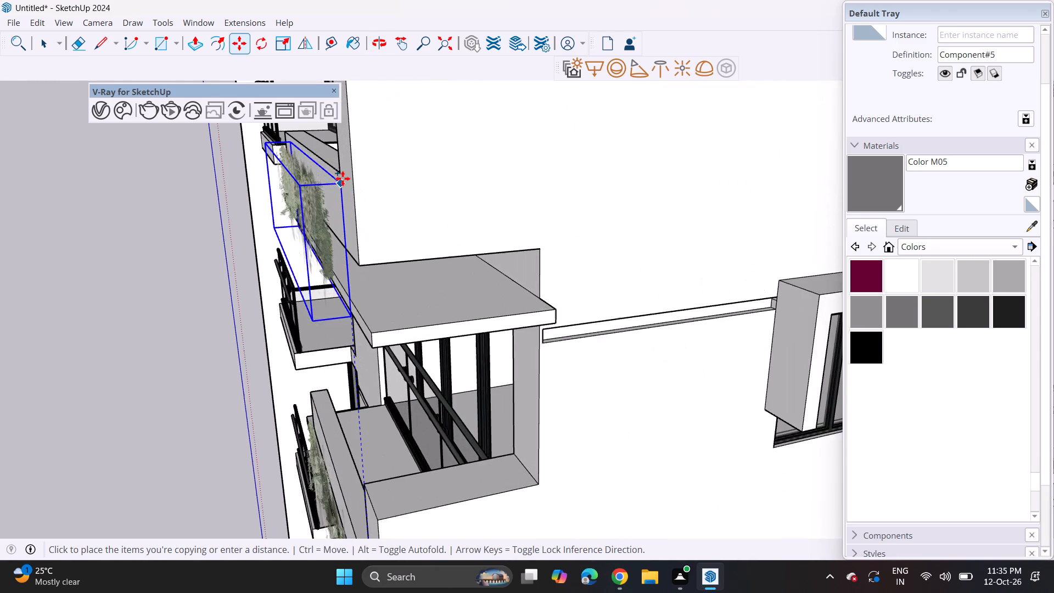
pyautogui.scroll(4, 343, 178)
pyautogui.click(340, 170)
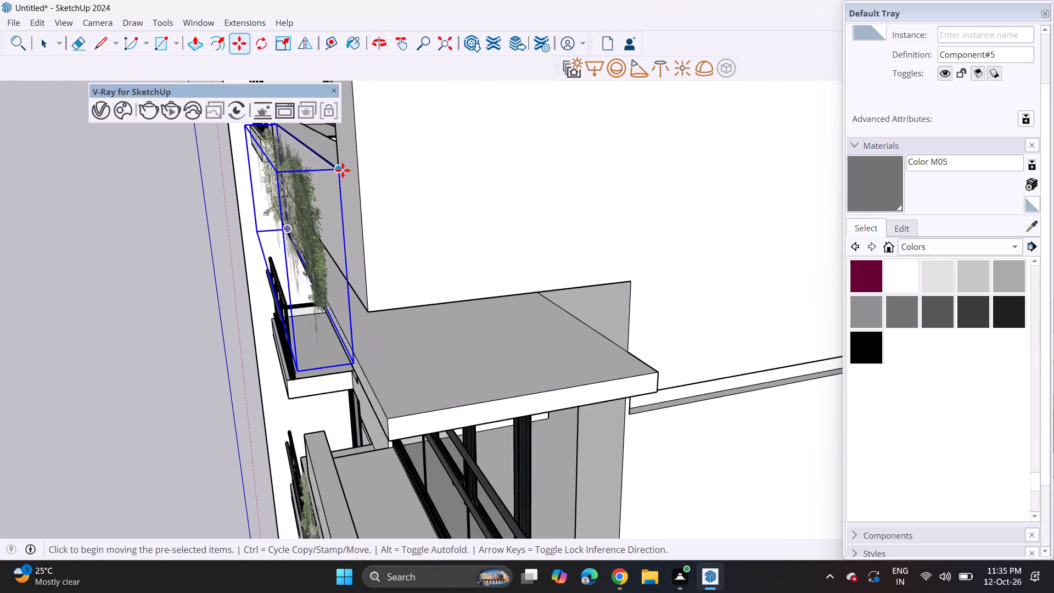
# Copy the top-floor hanging plant up to the upper front face of the box-shaped block on the roof.
pyautogui.click(343, 170)
pyautogui.scroll(-12, 350, 144)
pyautogui.keyDown('shift'); pyautogui.moveTo(341, 181); pyautogui.dragTo(352, 395, button='middle'); pyautogui.keyUp('shift')
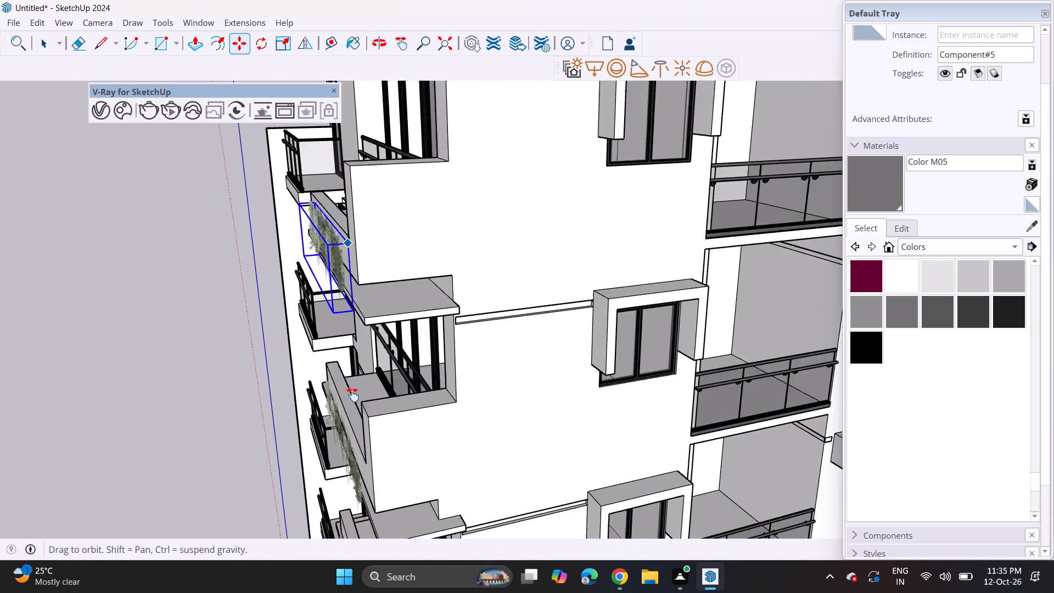
pyautogui.keyDown('shift'); pyautogui.moveTo(352, 395); pyautogui.dragTo(343, 499, button='middle'); pyautogui.keyUp('shift')
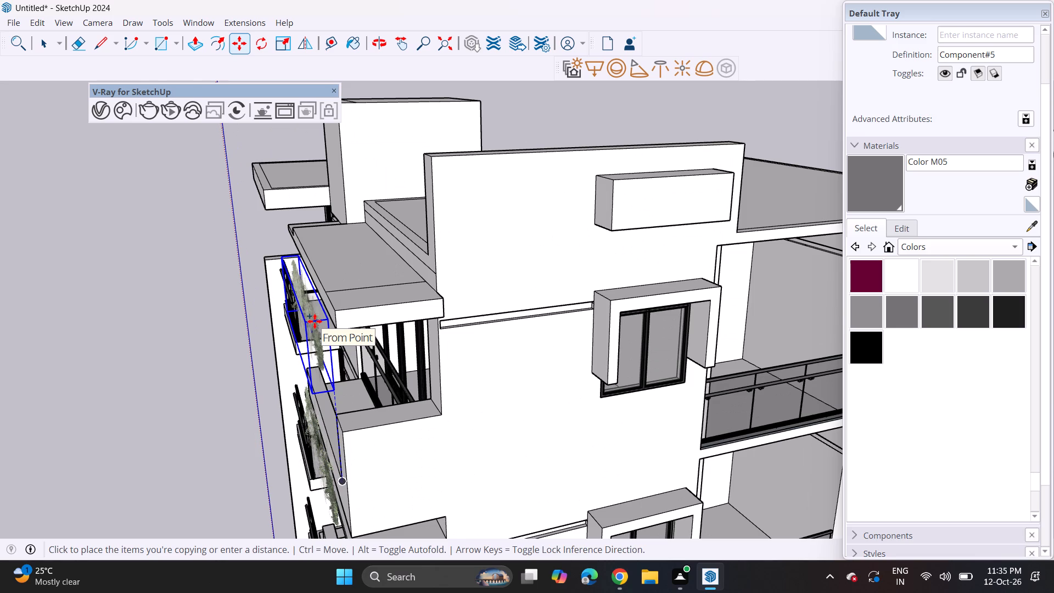
pyautogui.moveTo(318, 324); pyautogui.dragTo(480, 289, button='middle')
pyautogui.keyDown('shift'); pyautogui.moveTo(391, 201); pyautogui.dragTo(474, 344, button='middle'); pyautogui.keyUp('shift')
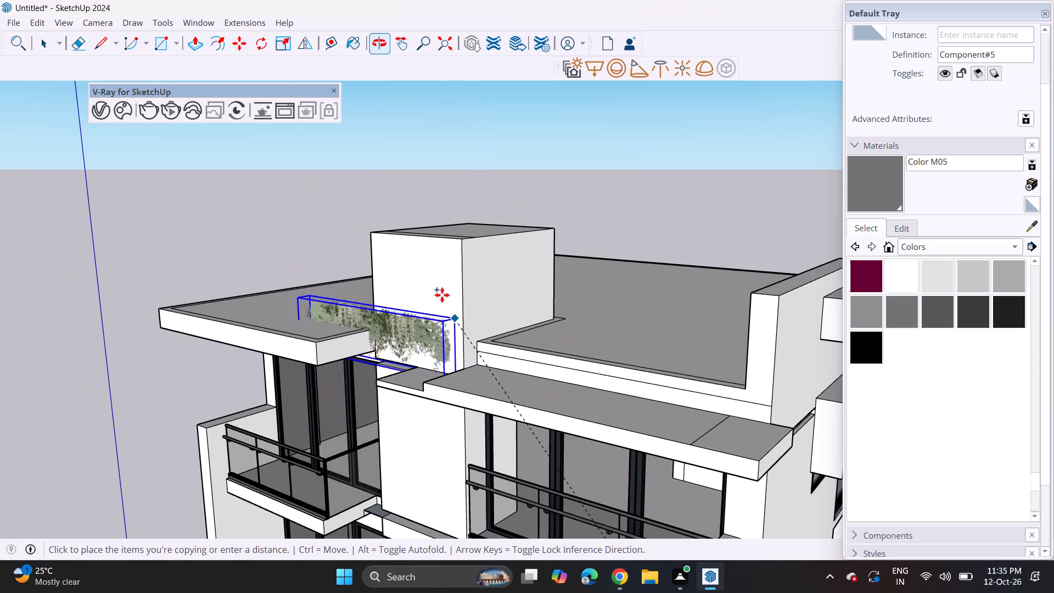
pyautogui.click(462, 244)
# Scale the rooftop hanging plant down lengthwise to about the width of the roof block's front face, and deselect it.
pyautogui.moveTo(305, 351); pyautogui.dragTo(579, 379, button='middle')
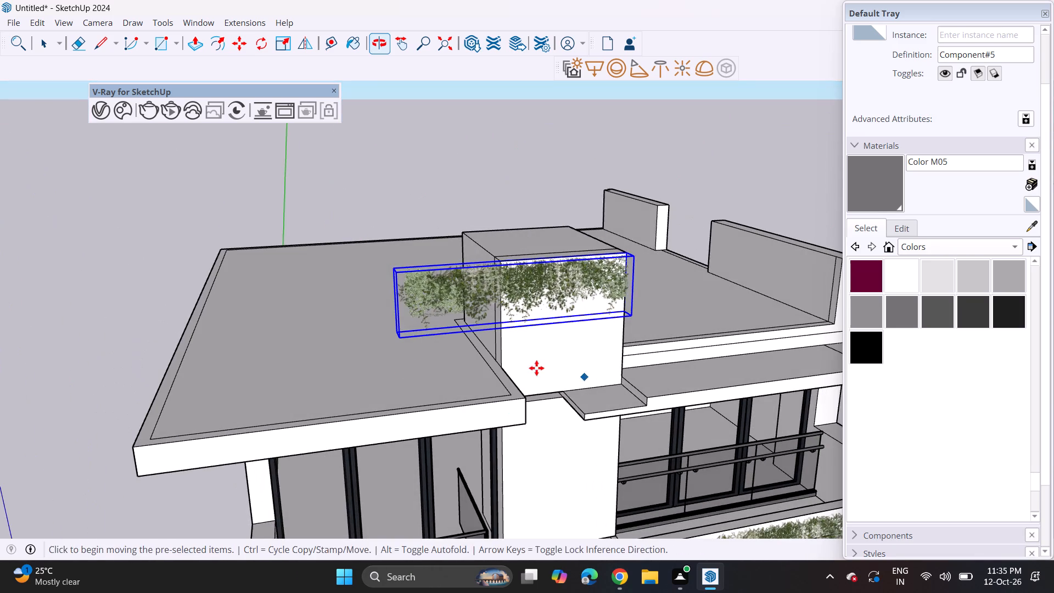
pyautogui.moveTo(398, 375); pyautogui.dragTo(472, 392, button='middle')
pyautogui.click(279, 37)
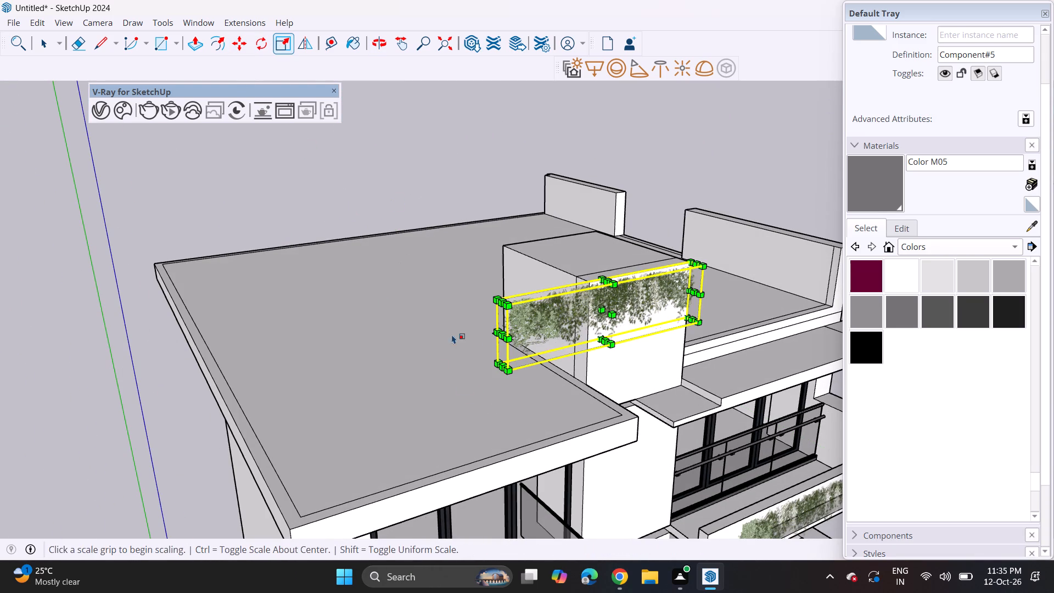
pyautogui.click(500, 332)
pyautogui.click(587, 317)
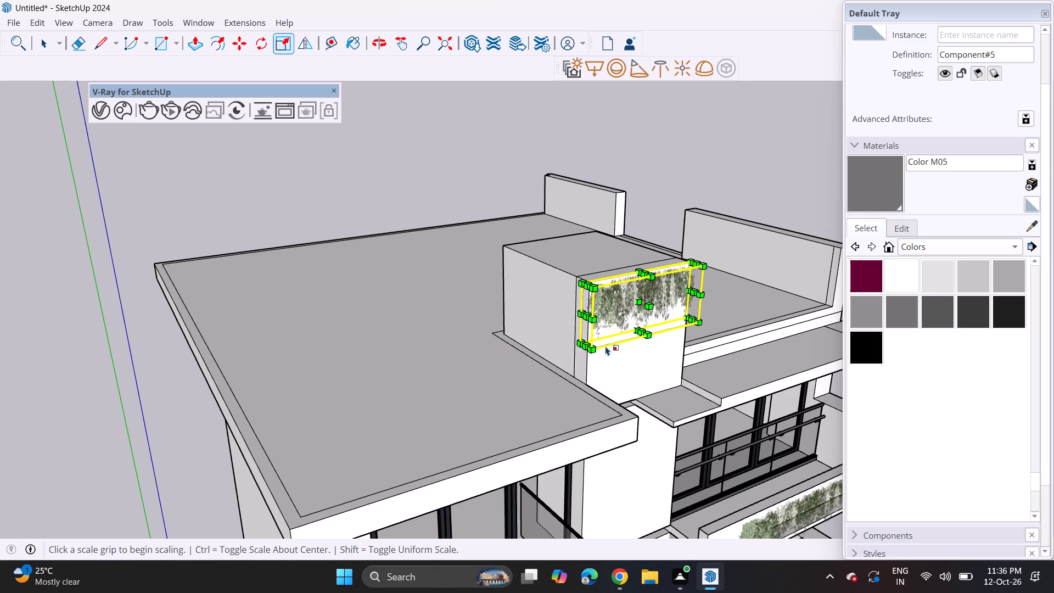
pyautogui.moveTo(679, 388); pyautogui.dragTo(458, 328, button='middle')
pyautogui.press('space')
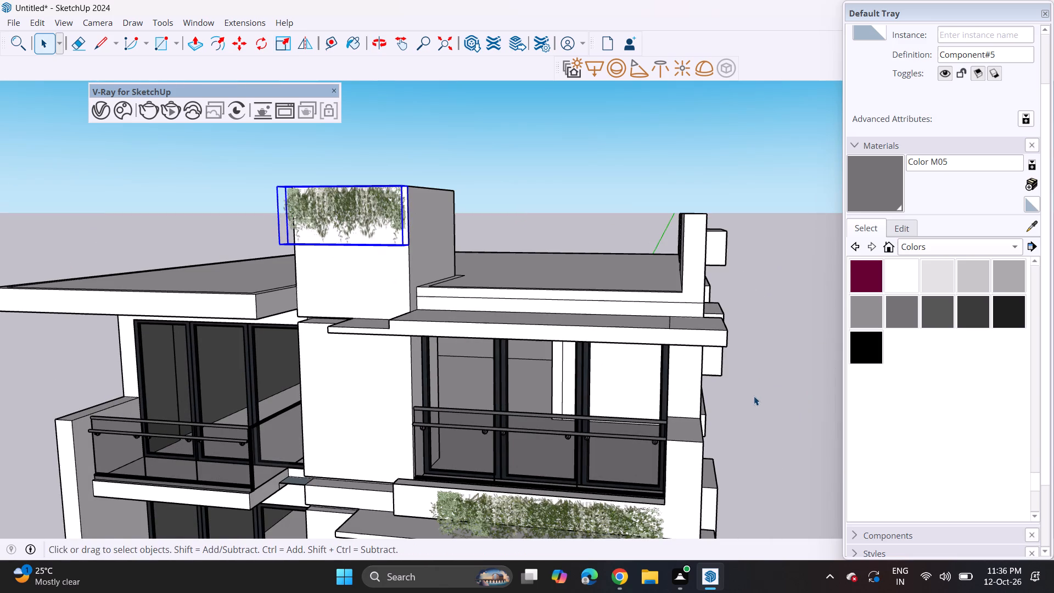
pyautogui.click(754, 396)
# Scale the top-floor hanging plant lengthwise so it reaches the parapet's free end beside the plain wall pier.
pyautogui.moveTo(470, 514); pyautogui.dragTo(480, 382, button='middle')
pyautogui.moveTo(431, 388); pyautogui.dragTo(583, 398, button='middle')
pyautogui.scroll(1, 489, 398)
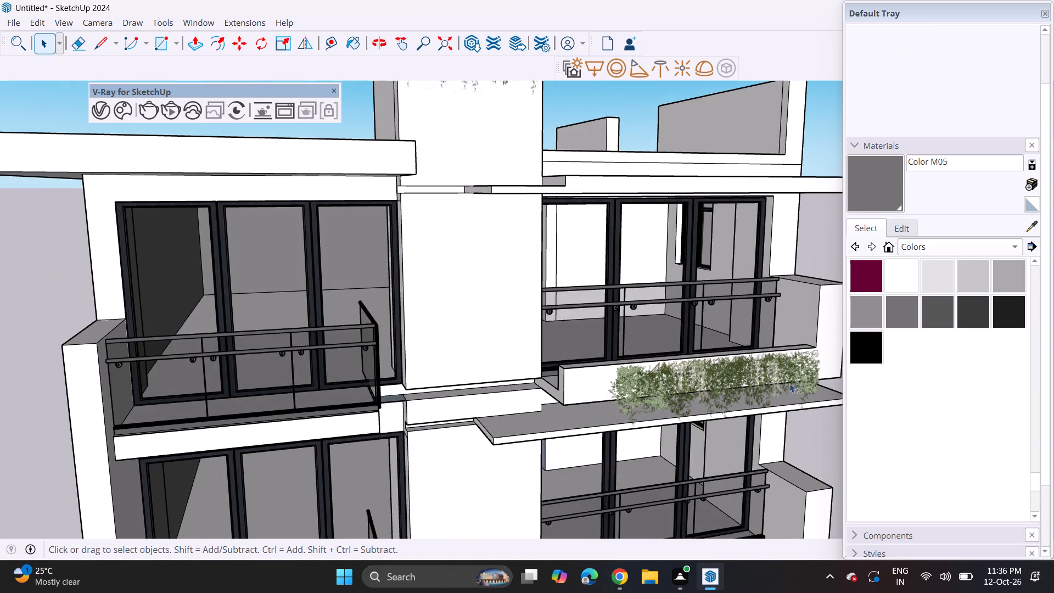
pyautogui.scroll(3, 800, 383)
pyautogui.moveTo(784, 395); pyautogui.dragTo(855, 381, button='middle')
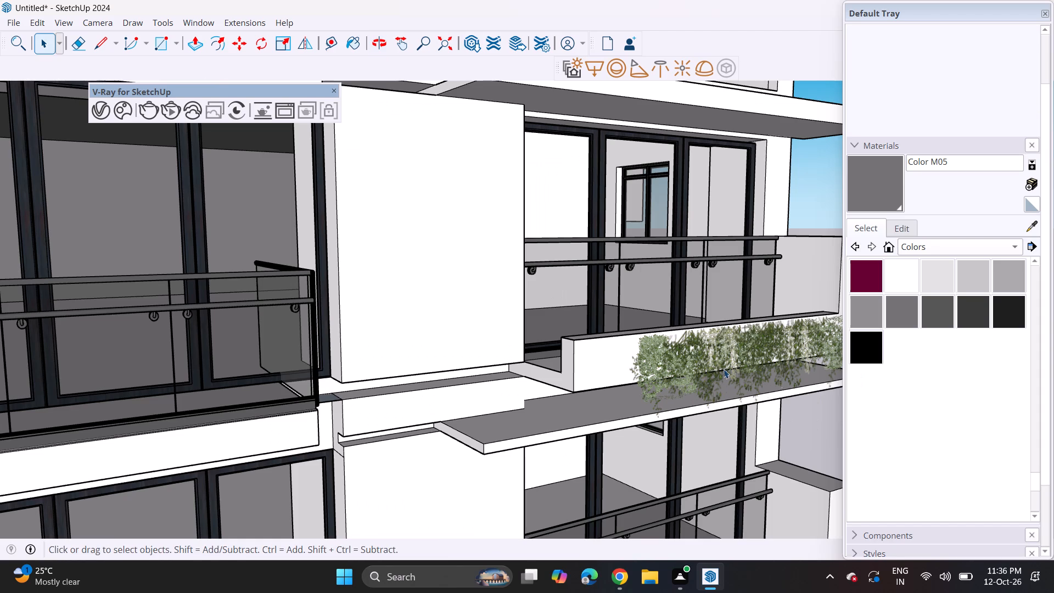
pyautogui.click(724, 369)
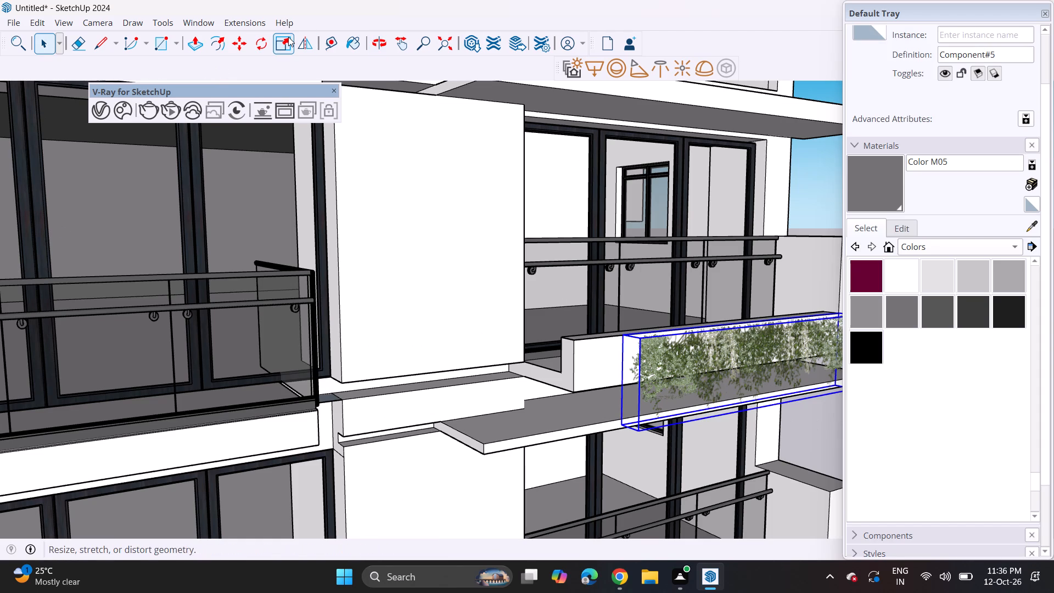
pyautogui.click(288, 37)
pyautogui.click(633, 381)
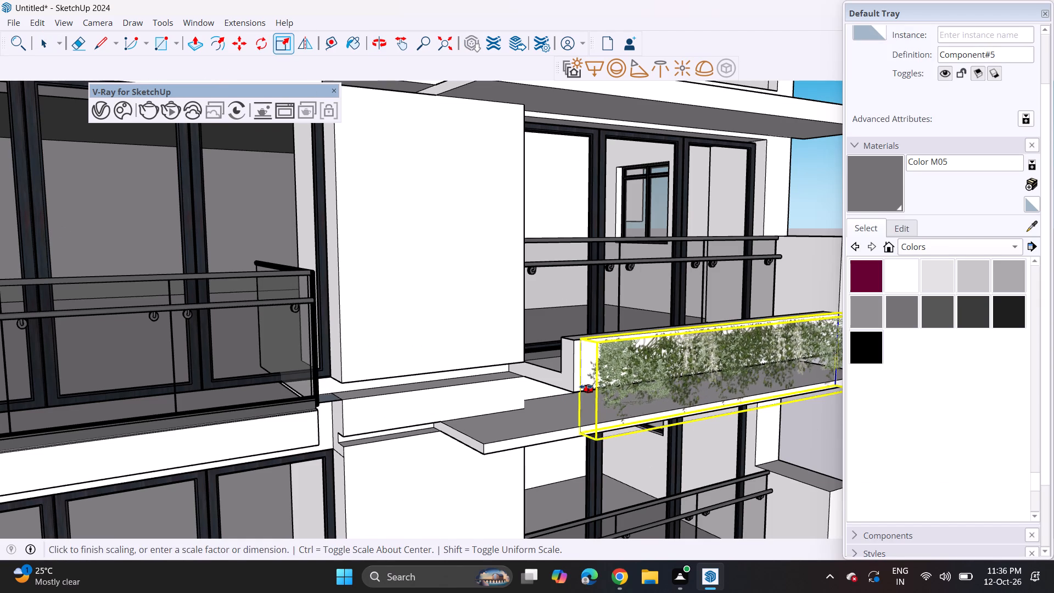
pyautogui.click(570, 387)
# Stretch the top-floor hanging plant's other end slightly towards the corner wall of the balcony, and deselect it.
pyautogui.moveTo(730, 363); pyautogui.dragTo(463, 368, button='middle')
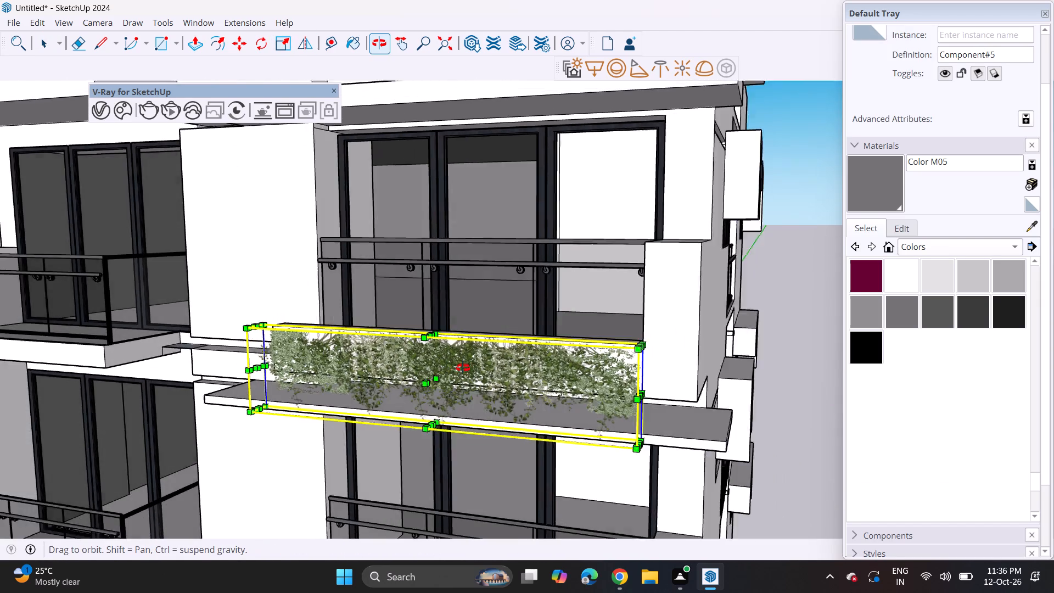
pyautogui.moveTo(463, 368); pyautogui.dragTo(385, 383, button='middle')
pyautogui.scroll(2, 483, 397)
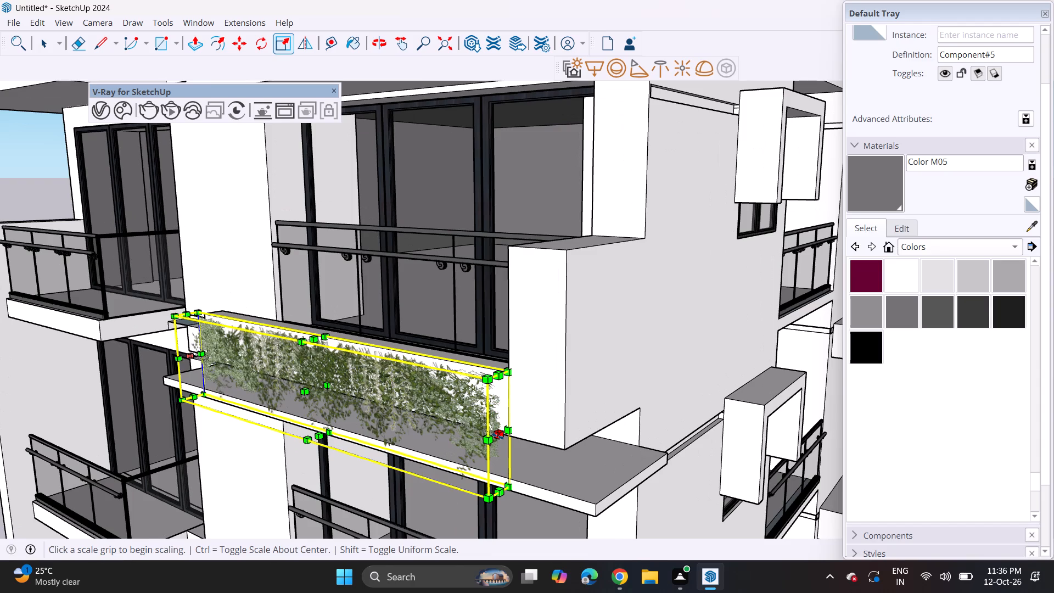
pyautogui.click(498, 437)
pyautogui.click(502, 444)
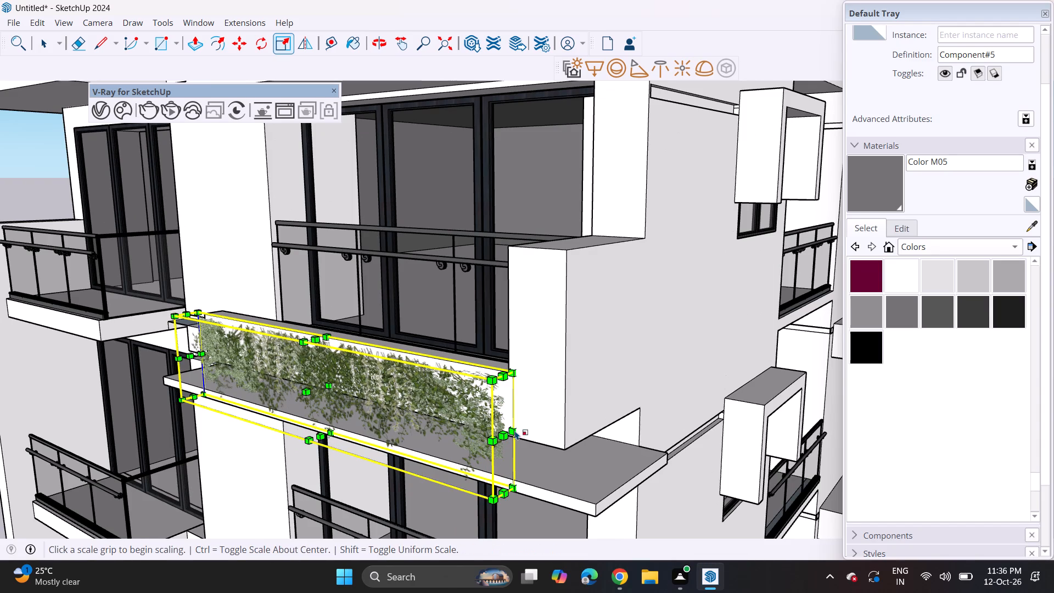
pyautogui.press('space')
pyautogui.click(682, 441)
pyautogui.click(681, 428)
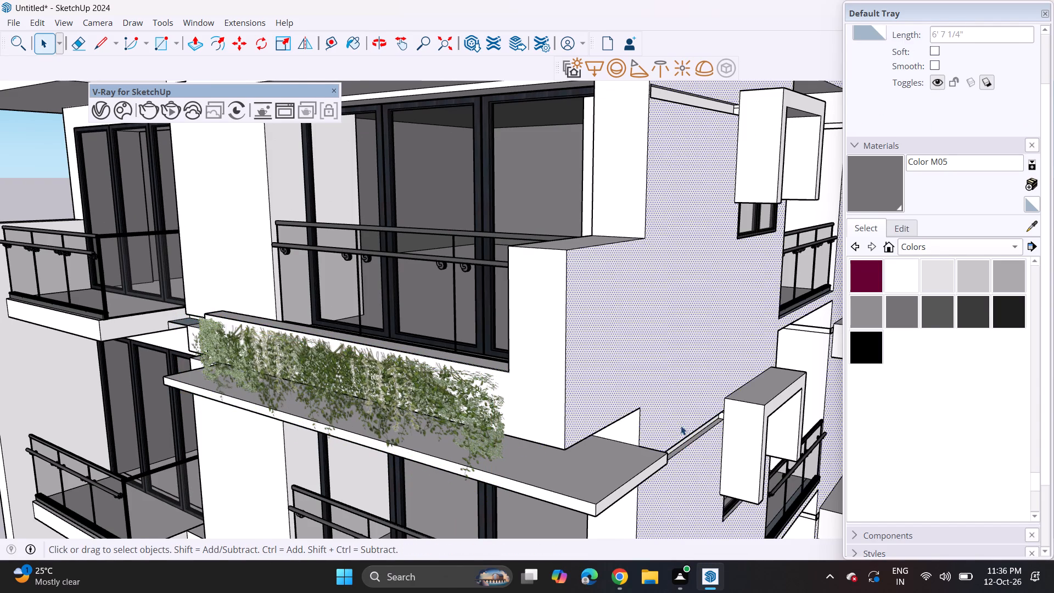
# Examine the stretched hanging plant's fit on the top-floor parapet from the side, from below and from above.
pyautogui.moveTo(677, 425); pyautogui.dragTo(502, 445, button='middle')
pyautogui.scroll(1, 577, 445)
pyautogui.middleClick(353, 443)
pyautogui.moveTo(273, 456); pyautogui.dragTo(334, 355, button='middle')
pyautogui.keyDown('shift'); pyautogui.moveTo(290, 435); pyautogui.dragTo(358, 291, button='middle'); pyautogui.keyUp('shift')
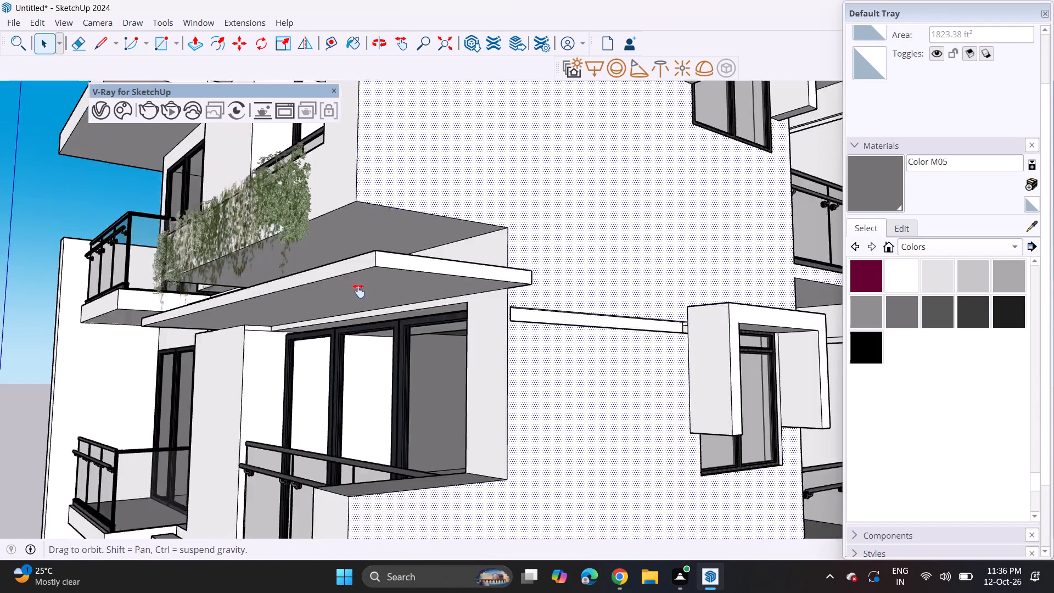
pyautogui.keyDown('shift'); pyautogui.moveTo(358, 291); pyautogui.dragTo(442, 106, button='middle'); pyautogui.keyUp('shift')
pyautogui.moveTo(446, 158); pyautogui.dragTo(431, 267, button='middle')
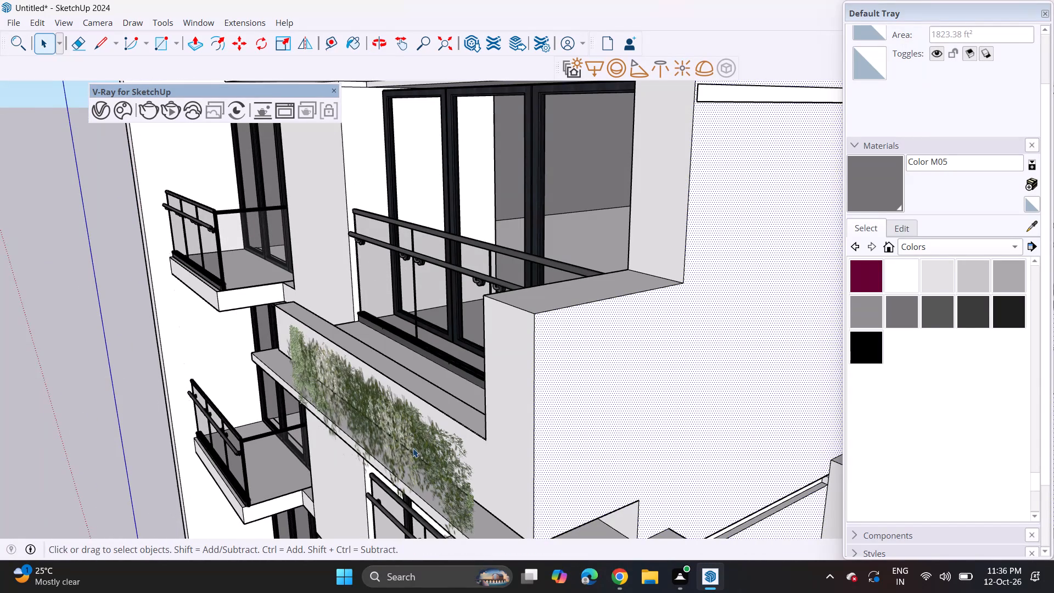
# Scale the hanging plant one floor below the top lengthwise at both ends to span its parapet from corner wall to free end.
pyautogui.click(413, 446)
pyautogui.scroll(-2, 424, 453)
pyautogui.keyDown('shift'); pyautogui.moveTo(424, 453); pyautogui.dragTo(450, 309, button='middle'); pyautogui.keyUp('shift')
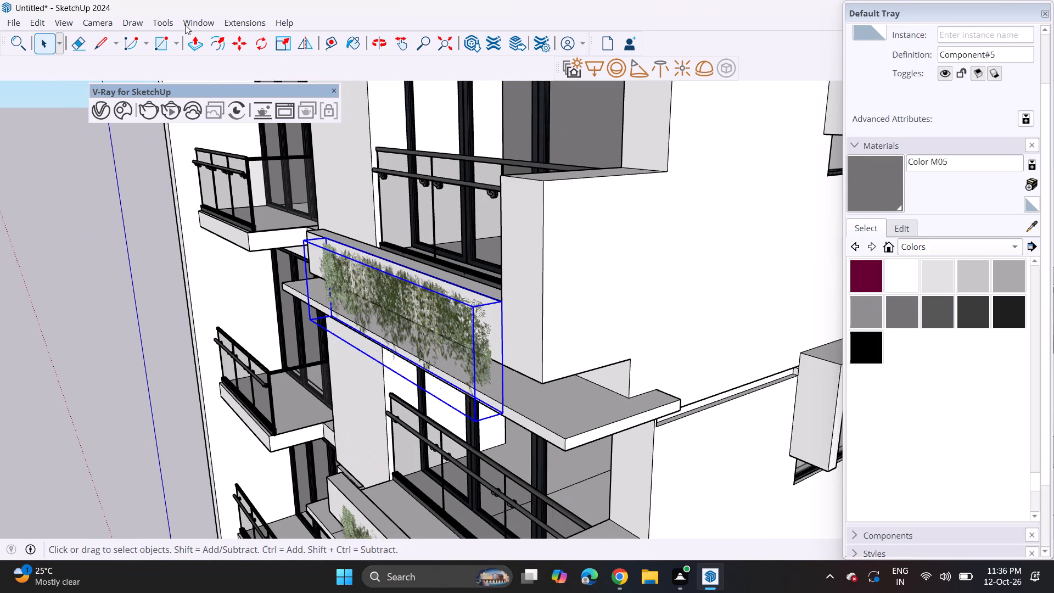
pyautogui.click(284, 48)
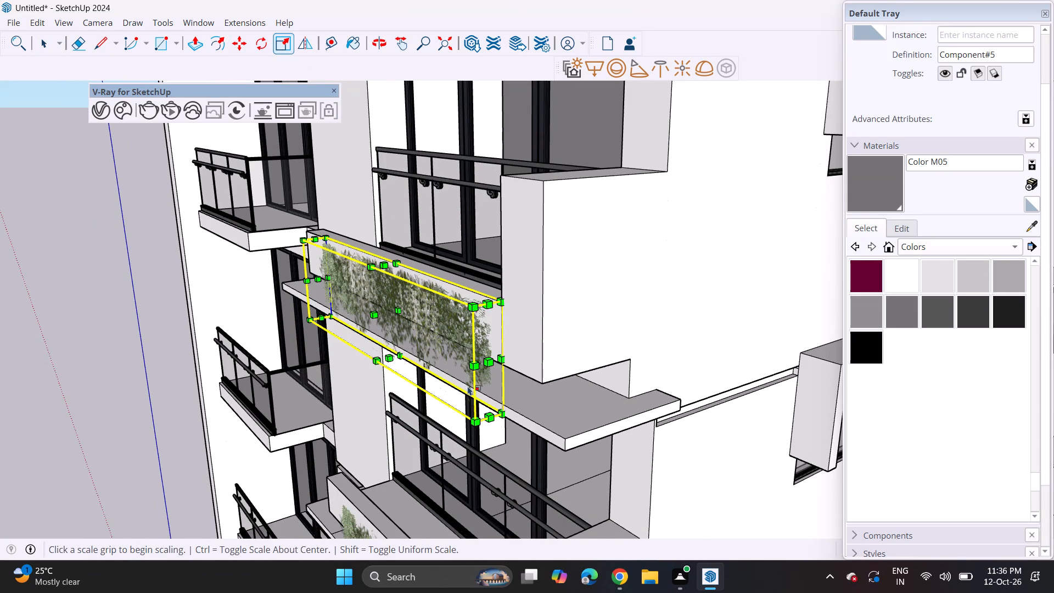
pyautogui.click(485, 362)
pyautogui.click(495, 370)
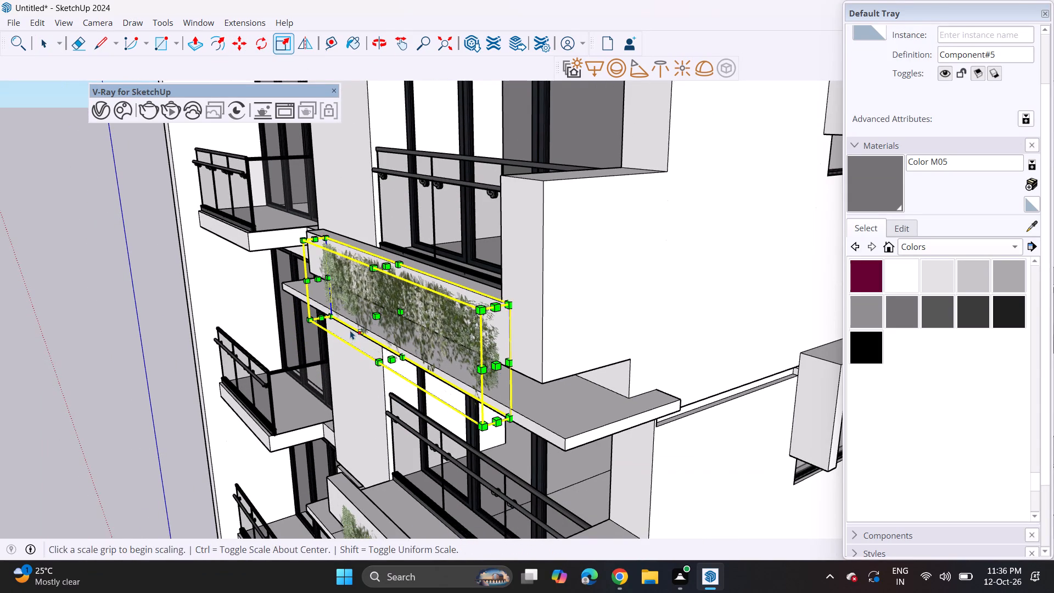
pyautogui.moveTo(347, 331); pyautogui.dragTo(764, 335, button='middle')
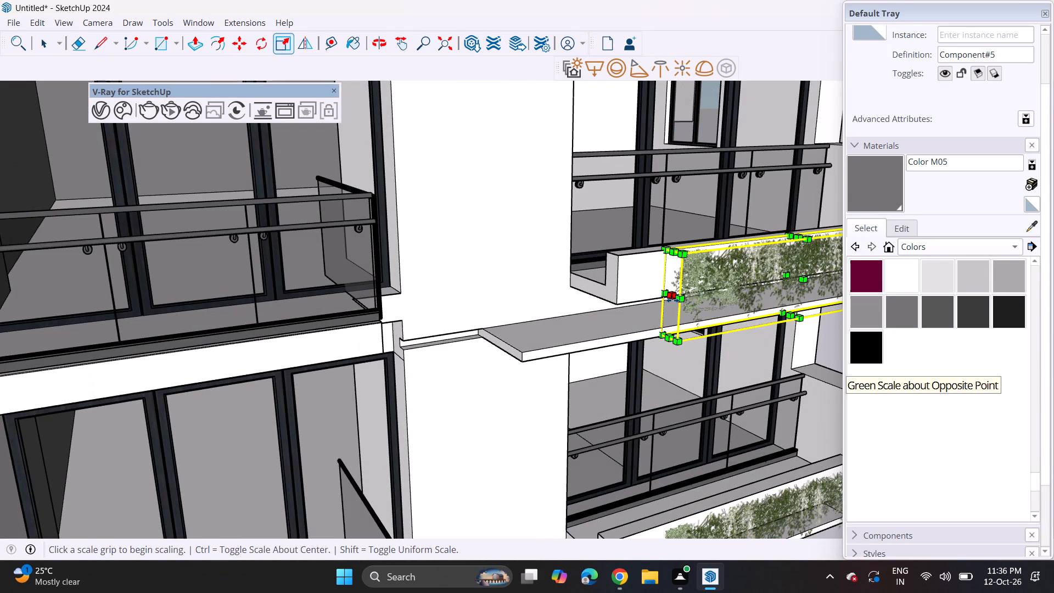
pyautogui.click(672, 300)
pyautogui.click(619, 312)
pyautogui.scroll(-3, 702, 393)
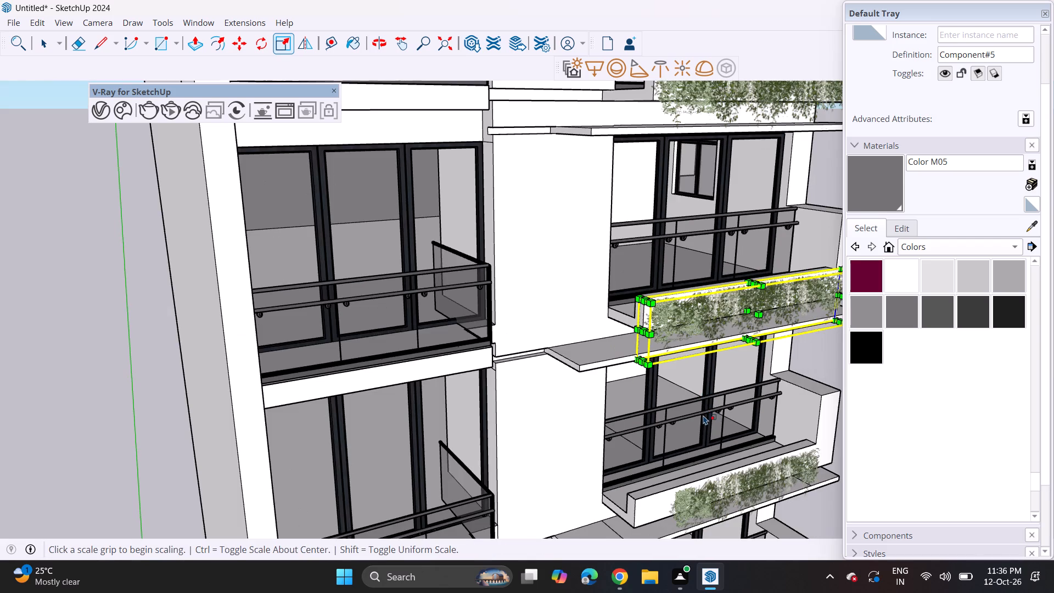
# Scale the hanging plant on the third balcony from the top lengthwise at both ends to fill its parapet.
pyautogui.keyDown('shift'); pyautogui.moveTo(703, 415); pyautogui.dragTo(396, 253, button='middle'); pyautogui.keyUp('shift')
pyautogui.moveTo(448, 311); pyautogui.dragTo(202, 406, button='middle')
pyautogui.scroll(5, 296, 348)
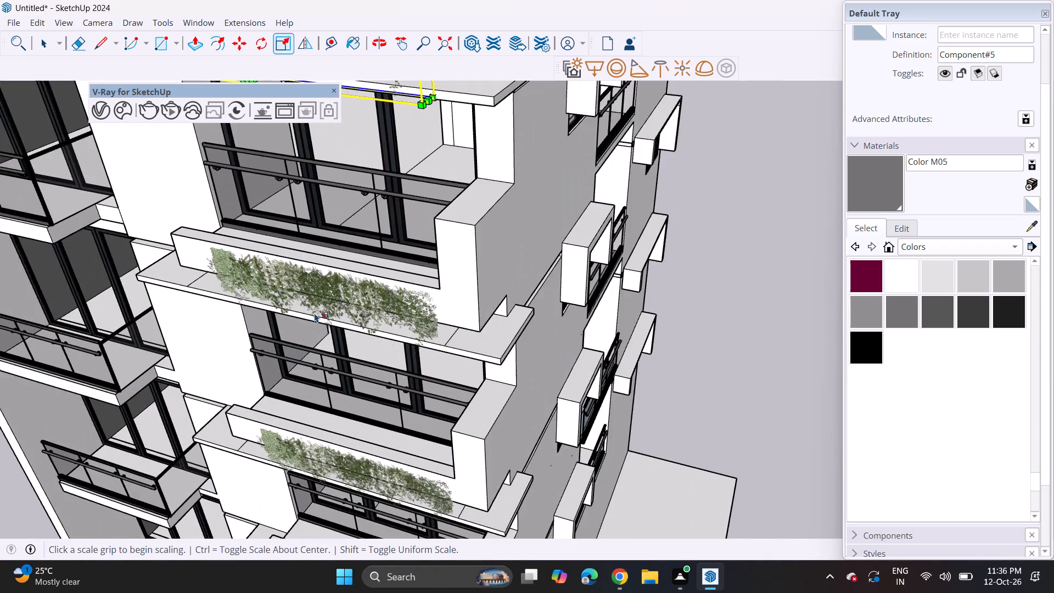
pyautogui.scroll(2, 315, 313)
pyautogui.press('space')
pyautogui.click(340, 301)
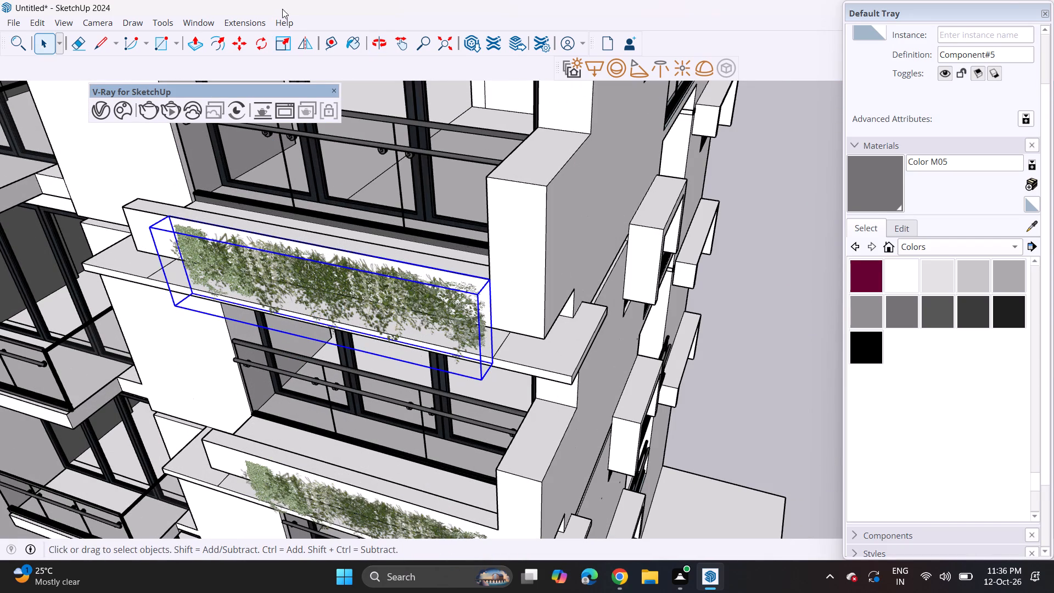
pyautogui.click(282, 36)
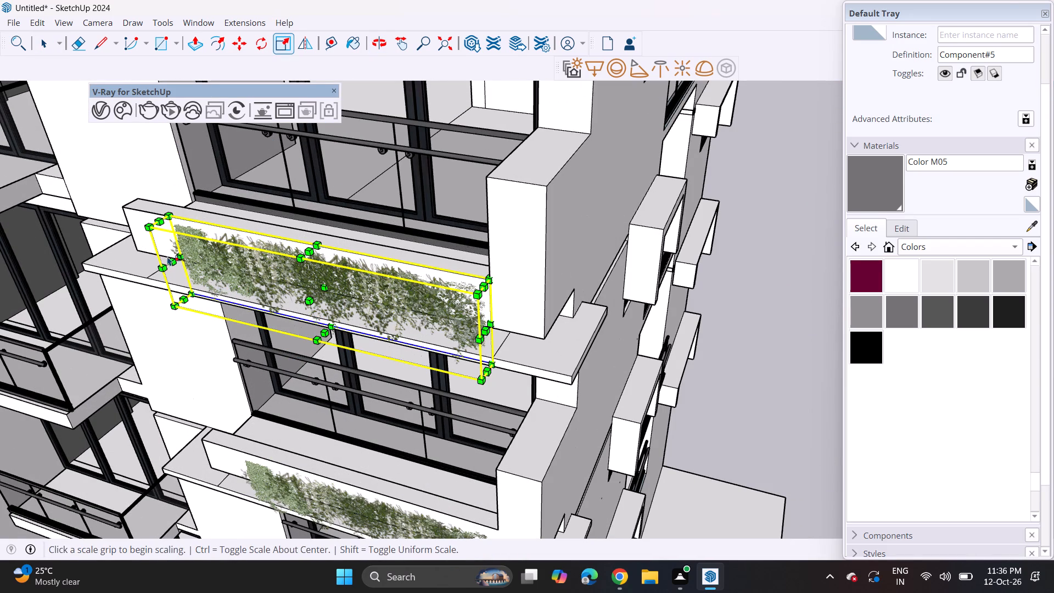
pyautogui.click(171, 263)
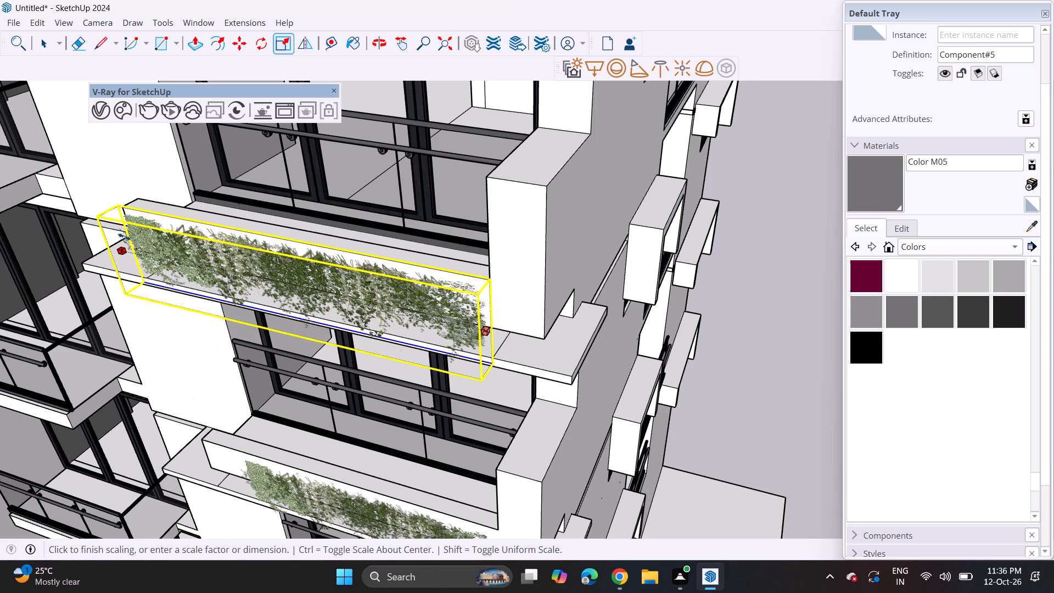
pyautogui.click(124, 237)
pyautogui.click(485, 333)
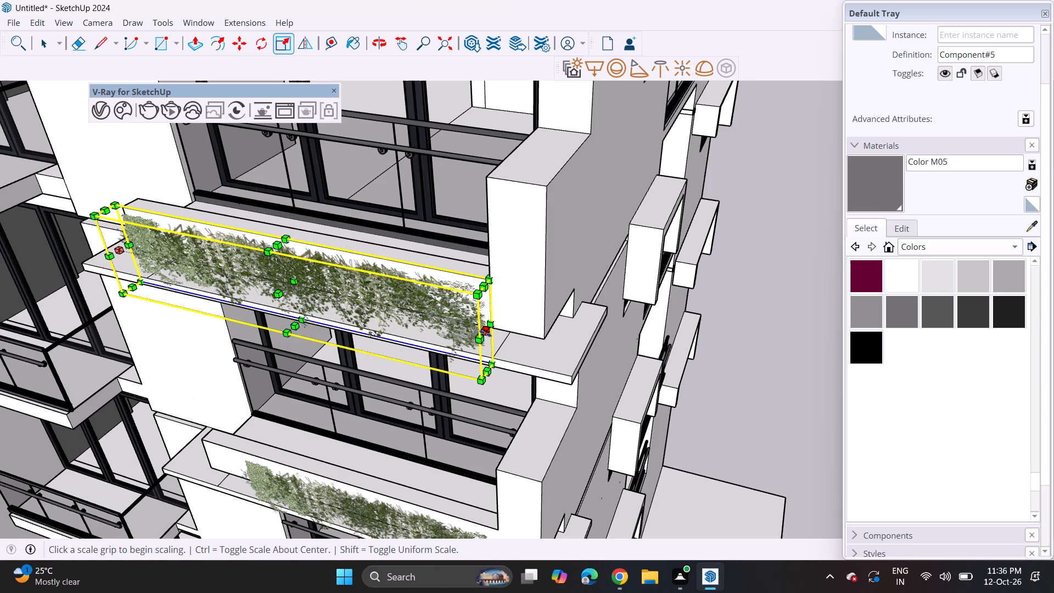
pyautogui.click(491, 339)
# Scale the hanging plant on the fourth balcony from the top lengthwise towards the parapet's free end.
pyautogui.scroll(-4, 507, 339)
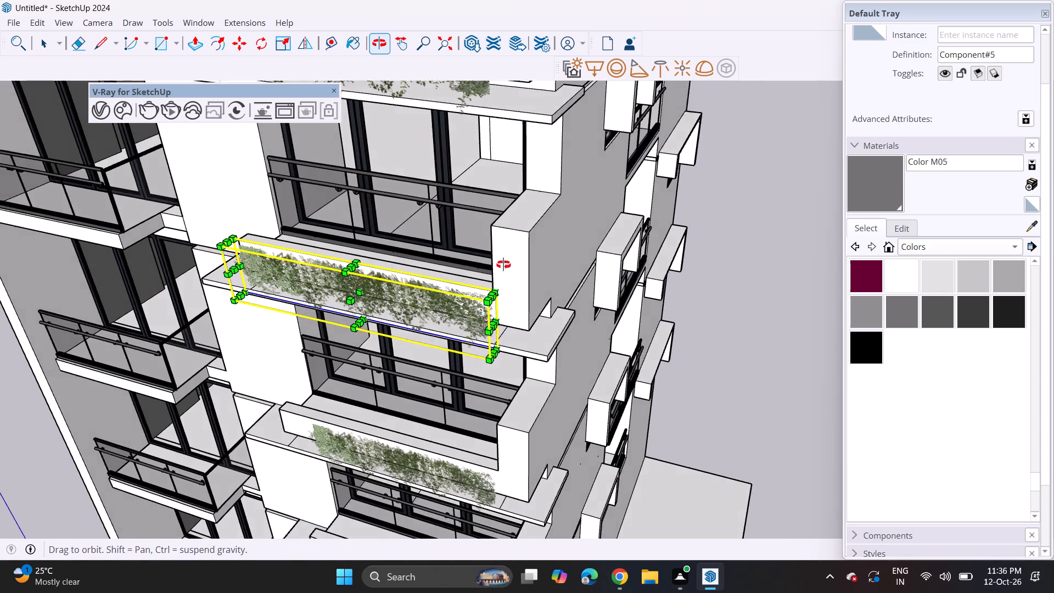
pyautogui.keyDown('shift'); pyautogui.moveTo(458, 390); pyautogui.dragTo(466, 314, button='middle'); pyautogui.keyUp('shift')
pyautogui.scroll(4, 456, 289)
pyautogui.press('space')
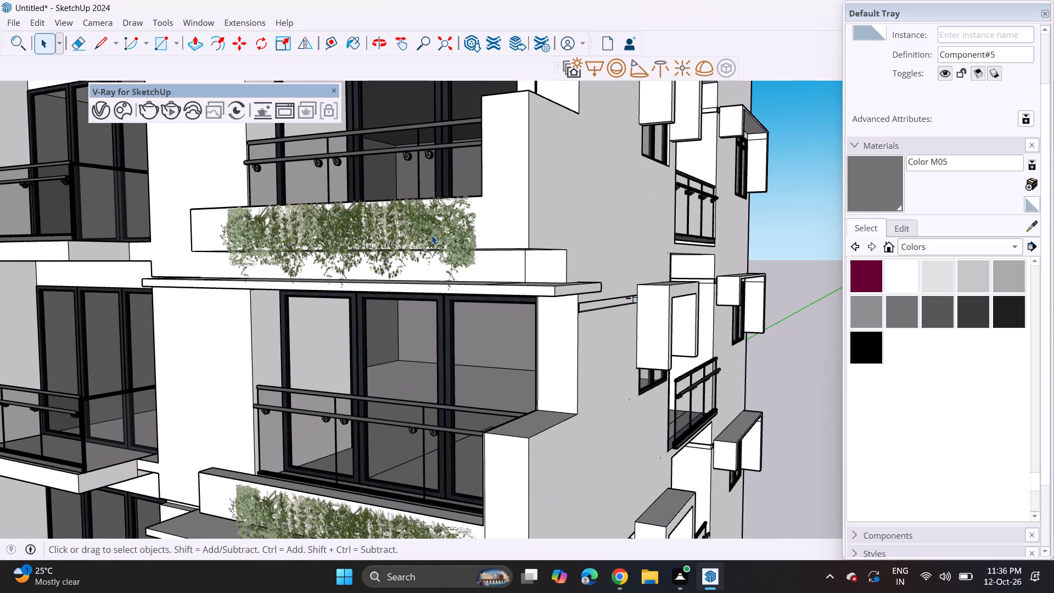
pyautogui.click(431, 237)
pyautogui.moveTo(429, 261); pyautogui.dragTo(422, 298, button='middle')
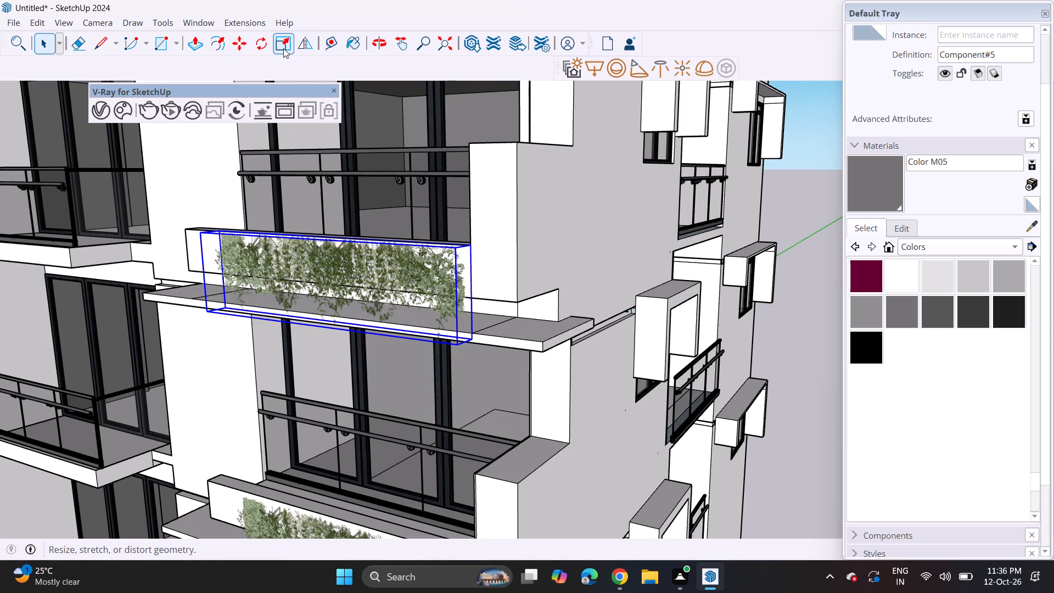
pyautogui.click(283, 48)
pyautogui.moveTo(291, 270); pyautogui.dragTo(528, 293, button='middle')
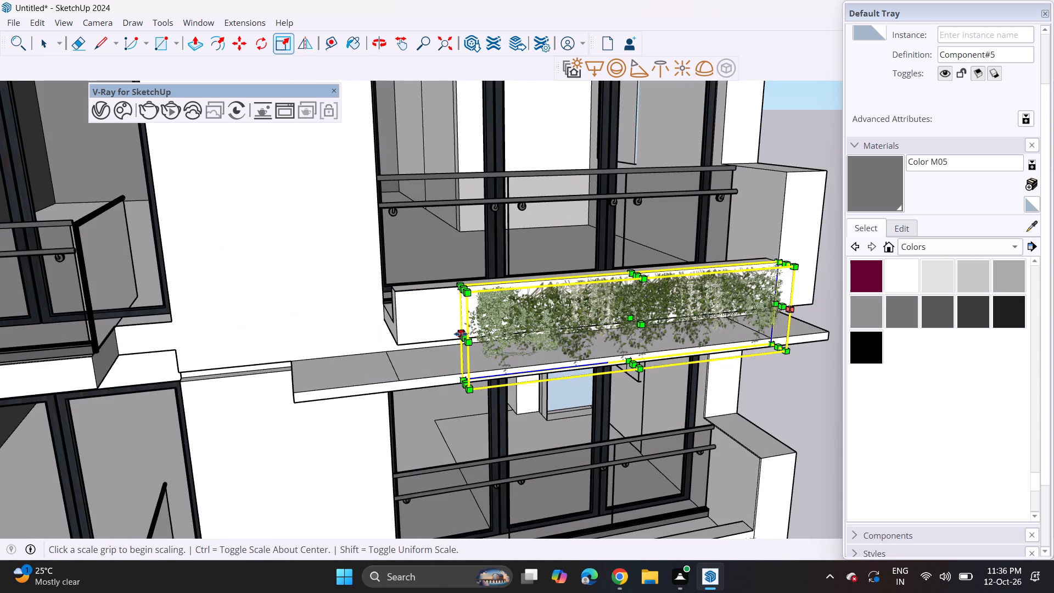
pyautogui.click(461, 334)
pyautogui.click(384, 328)
# Scale the hanging plant on the fifth balcony from the top lengthwise, towards the corner wall and the parapet's free end.
pyautogui.moveTo(711, 322); pyautogui.dragTo(518, 307, button='middle')
pyautogui.scroll(-3, 489, 384)
pyautogui.keyDown('shift'); pyautogui.moveTo(504, 492); pyautogui.dragTo(457, 295, button='middle'); pyautogui.keyUp('shift')
pyautogui.scroll(3, 494, 354)
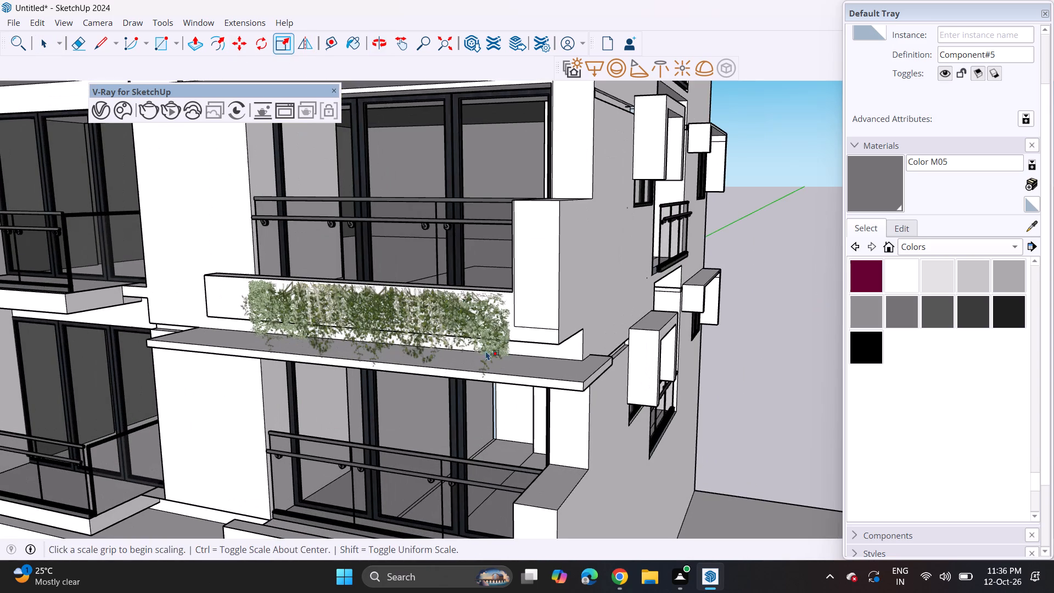
pyautogui.press('space')
pyautogui.click(466, 329)
pyautogui.moveTo(471, 326); pyautogui.dragTo(417, 364, button='middle')
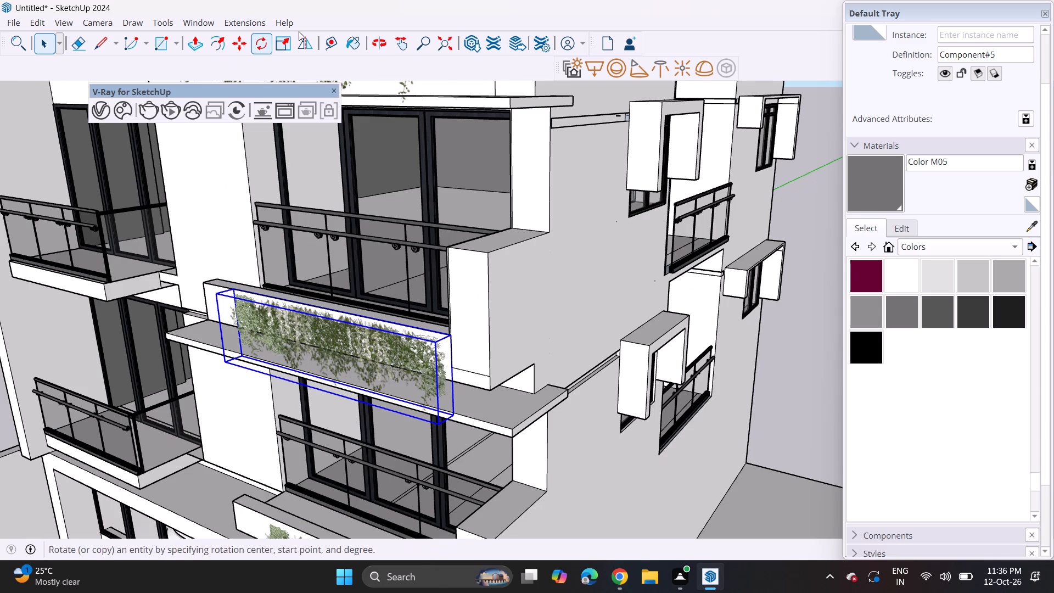
pyautogui.click(286, 39)
pyautogui.scroll(3, 450, 374)
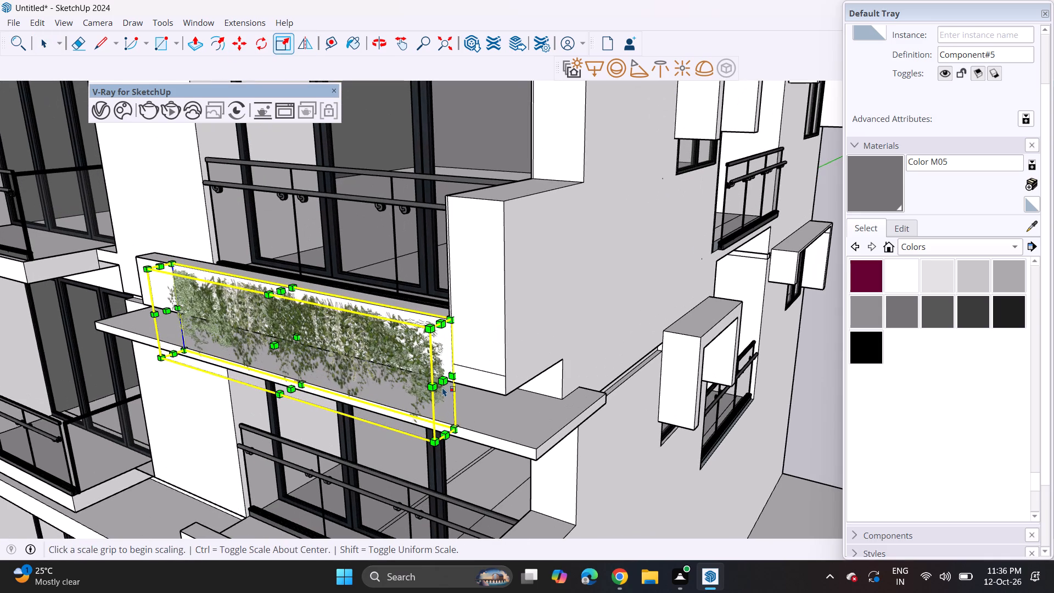
pyautogui.click(442, 378)
pyautogui.click(455, 382)
pyautogui.moveTo(229, 301); pyautogui.dragTo(438, 297, button='middle')
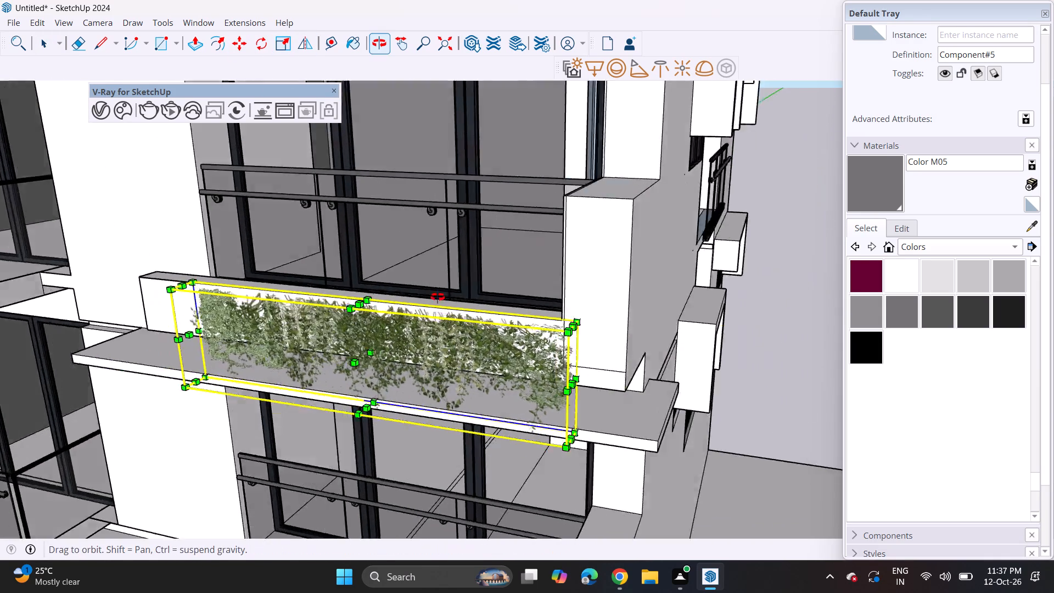
pyautogui.moveTo(438, 297); pyautogui.dragTo(534, 288, button='middle')
pyautogui.click(522, 367)
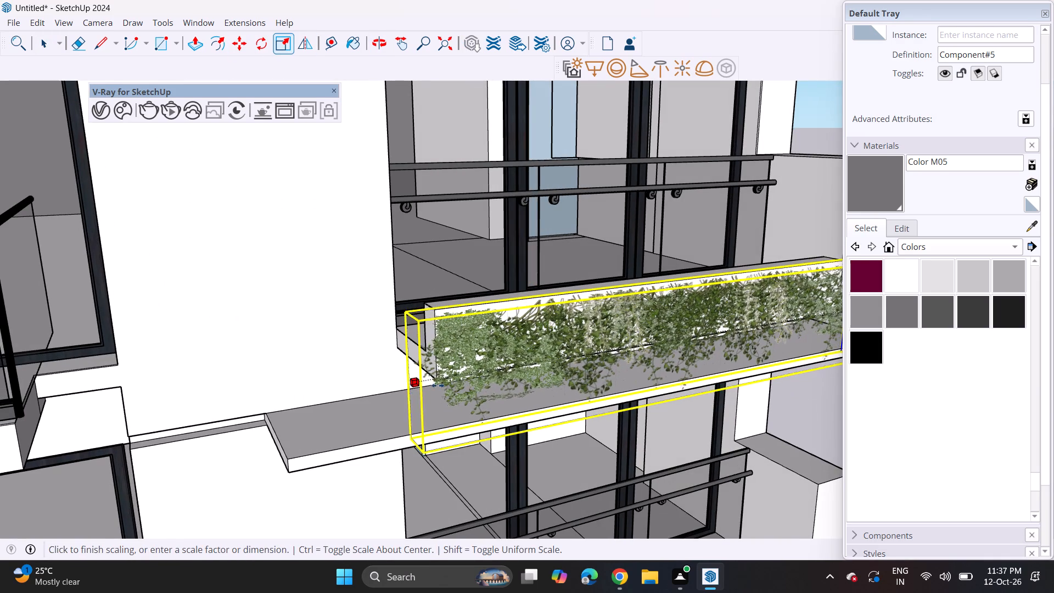
pyautogui.click(438, 385)
# Scale the lowest hanging plant, above the wooden entrance doors, lengthwise at both ends to span its parapet.
pyautogui.moveTo(584, 373); pyautogui.dragTo(425, 364, button='middle')
pyautogui.scroll(-3, 428, 350)
pyautogui.moveTo(736, 397); pyautogui.dragTo(735, 398, button='middle')
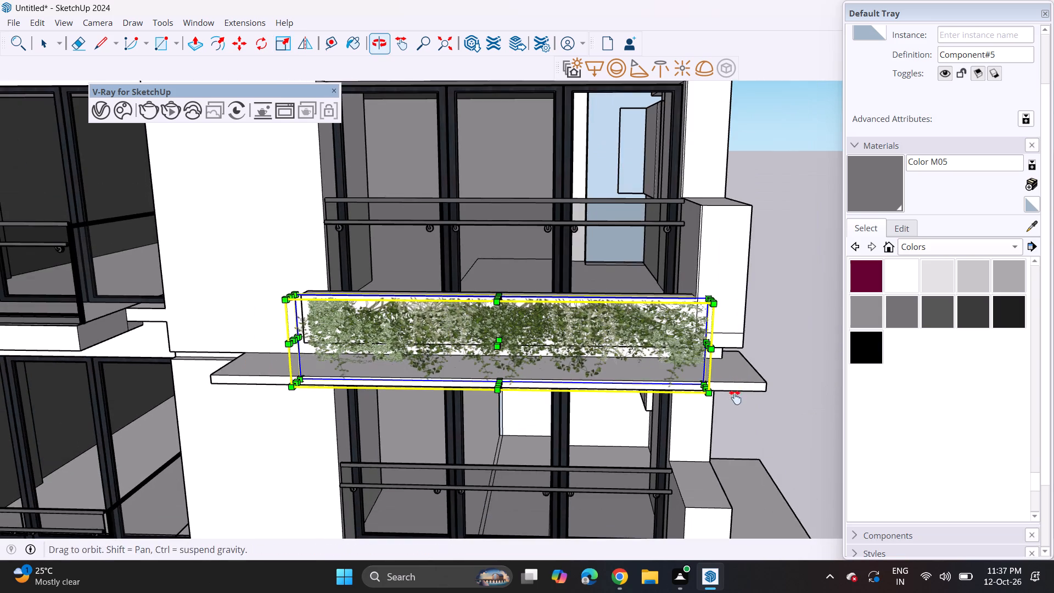
pyautogui.moveTo(735, 398); pyautogui.dragTo(607, 314, button='middle')
pyautogui.moveTo(600, 435); pyautogui.dragTo(564, 292, button='middle')
pyautogui.scroll(3, 474, 374)
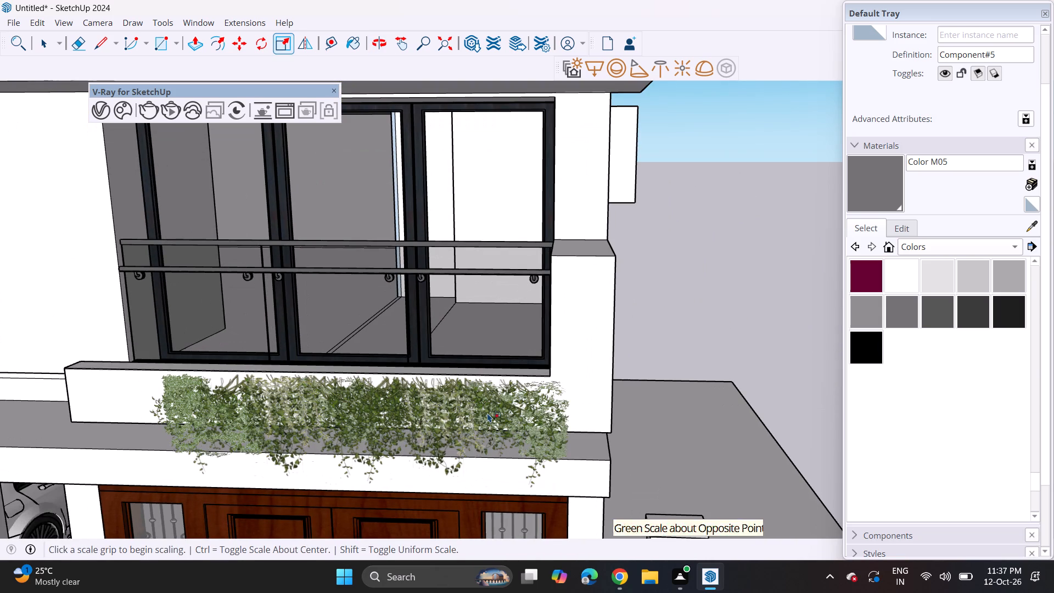
pyautogui.click(487, 413)
pyautogui.press('space')
pyautogui.click(489, 414)
pyautogui.moveTo(521, 428); pyautogui.dragTo(396, 443, button='middle')
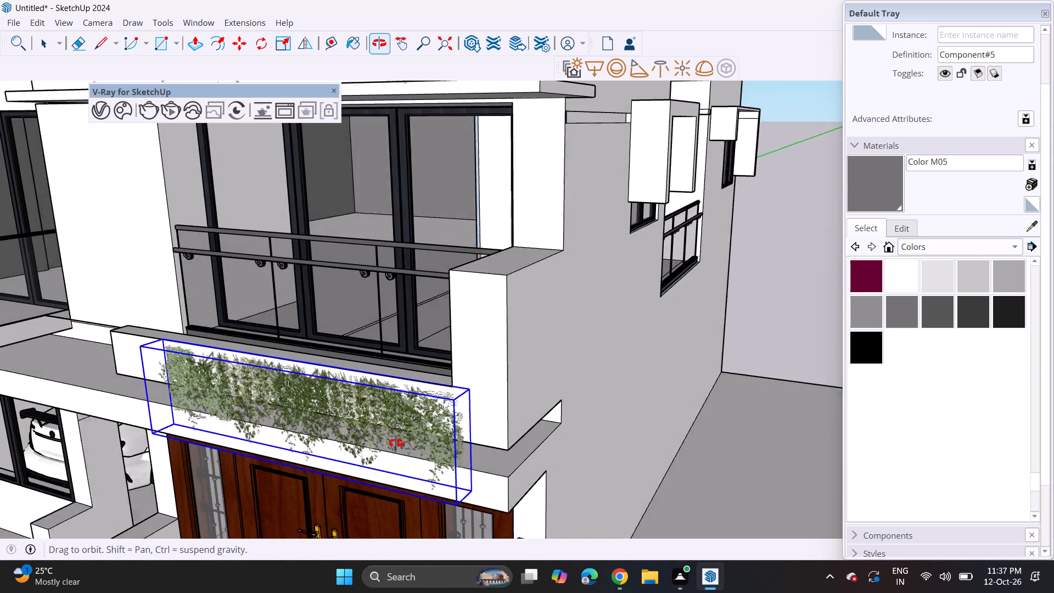
pyautogui.moveTo(396, 443); pyautogui.dragTo(393, 443, button='middle')
pyautogui.click(279, 47)
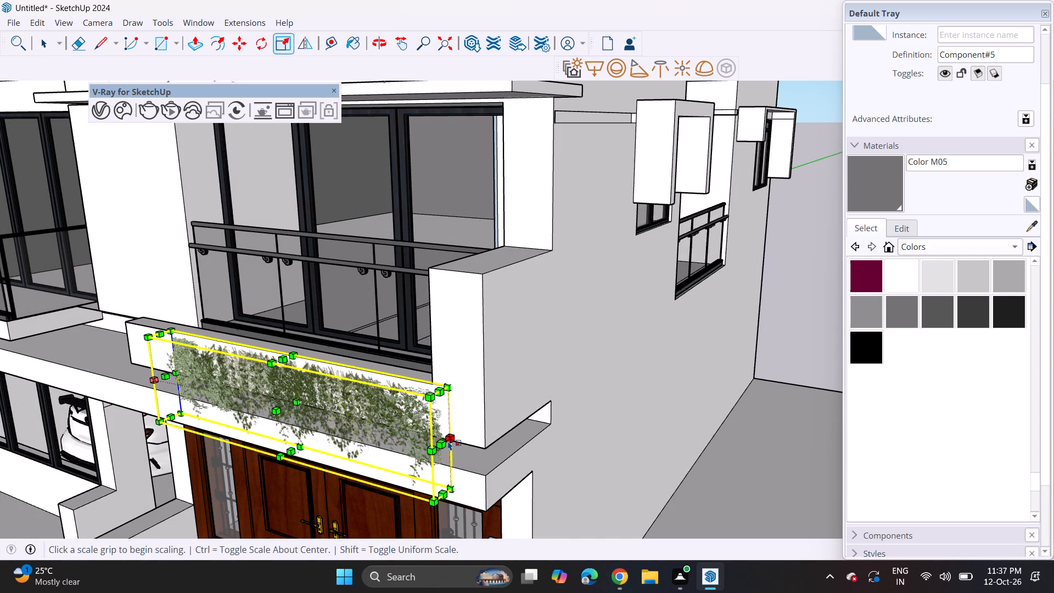
pyautogui.click(444, 441)
pyautogui.click(448, 443)
pyautogui.moveTo(206, 410); pyautogui.dragTo(466, 407, button='middle')
pyautogui.click(442, 463)
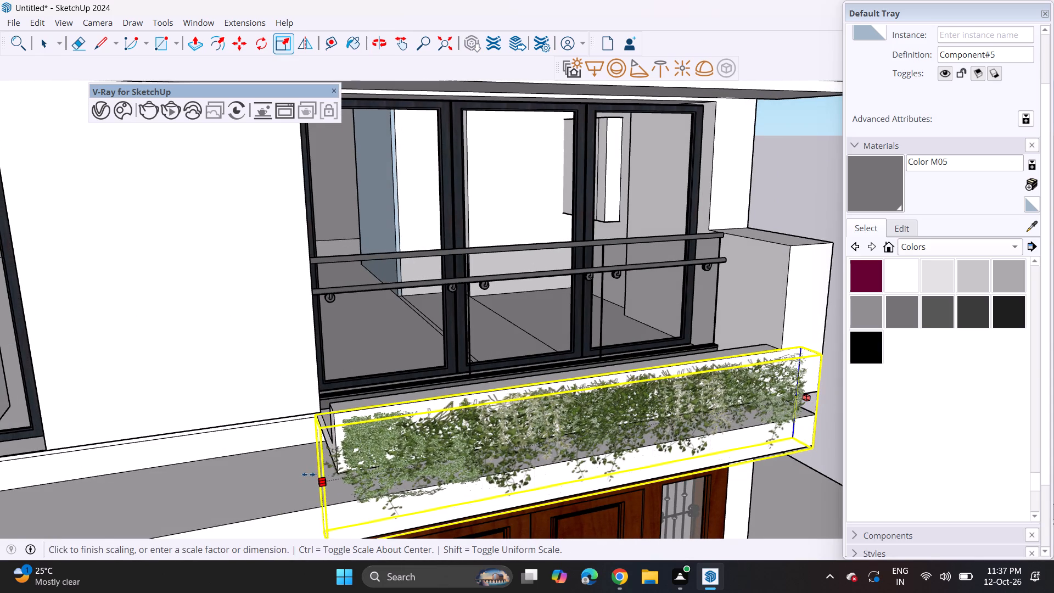
pyautogui.click(309, 474)
# Deselect the lowest hanging plant and examine the fitted plants across the tower's whole front facade.
pyautogui.moveTo(713, 445); pyautogui.dragTo(578, 400, button='middle')
pyautogui.scroll(-13, 535, 362)
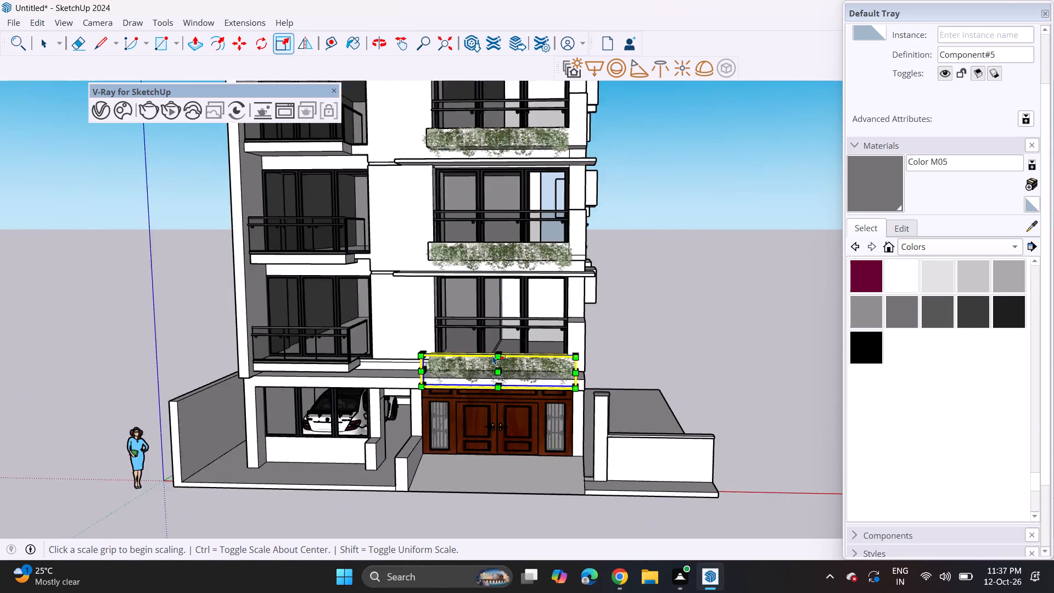
pyautogui.scroll(-12, 492, 355)
pyautogui.keyDown('shift'); pyautogui.moveTo(519, 355); pyautogui.dragTo(453, 372, button='middle'); pyautogui.keyUp('shift')
pyautogui.scroll(-3, 454, 370)
pyautogui.keyDown('shift'); pyautogui.moveTo(448, 371); pyautogui.dragTo(429, 422, button='middle'); pyautogui.keyUp('shift')
pyautogui.scroll(4, 459, 383)
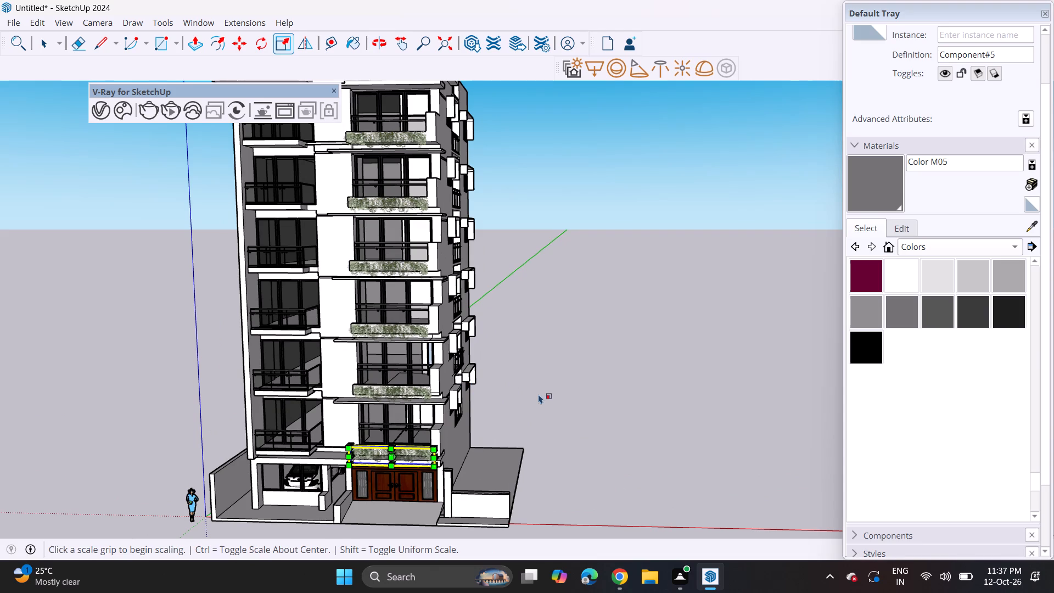
pyautogui.press('space')
pyautogui.click(539, 418)
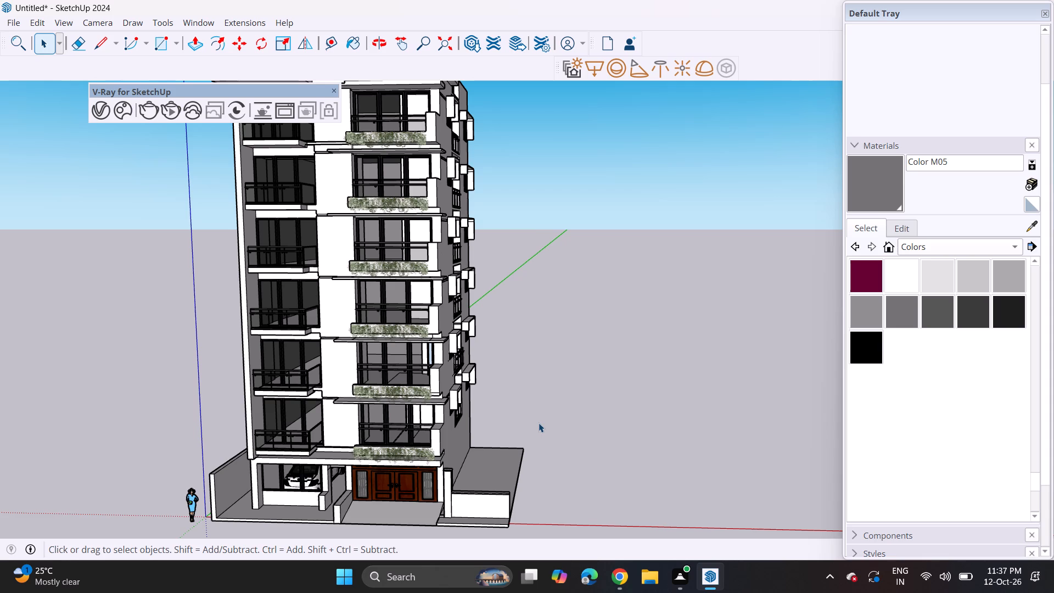
pyautogui.scroll(-2, 441, 282)
pyautogui.scroll(-2, 455, 326)
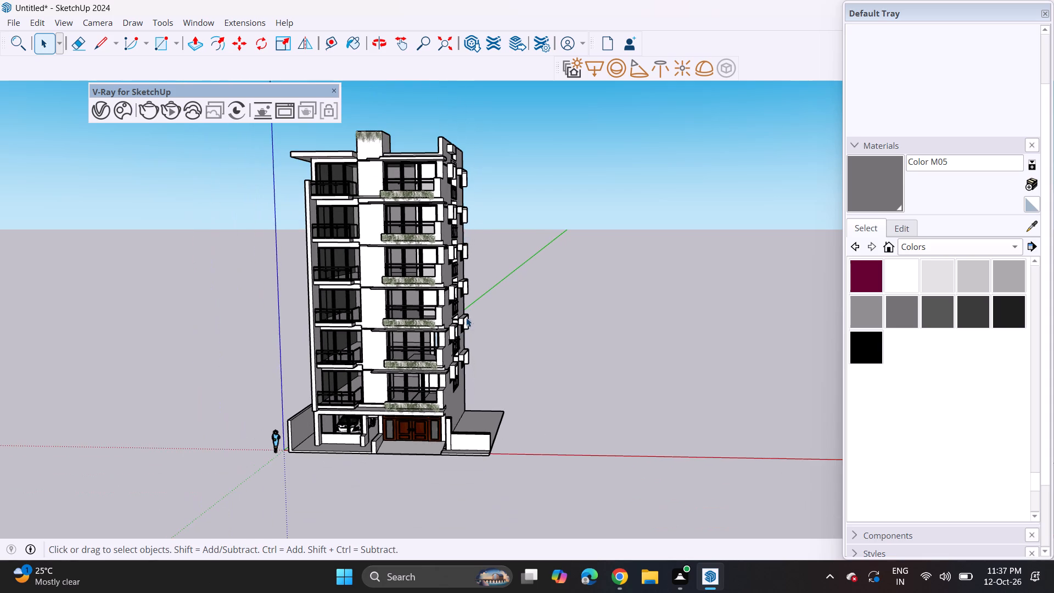
pyautogui.scroll(2, 454, 279)
pyautogui.scroll(2, 385, 108)
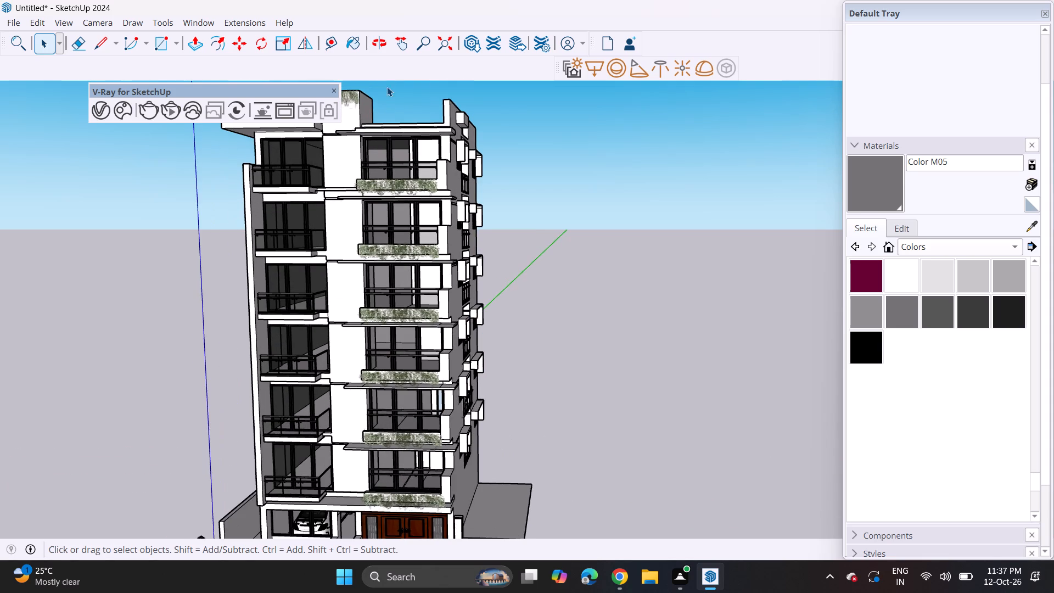
# Move the rooftop hanging plant off the roof block's front face to open space beside the tower's windowed side wall.
pyautogui.moveTo(387, 87); pyautogui.dragTo(421, 209, button='middle')
pyautogui.scroll(6, 389, 194)
pyautogui.scroll(4, 354, 228)
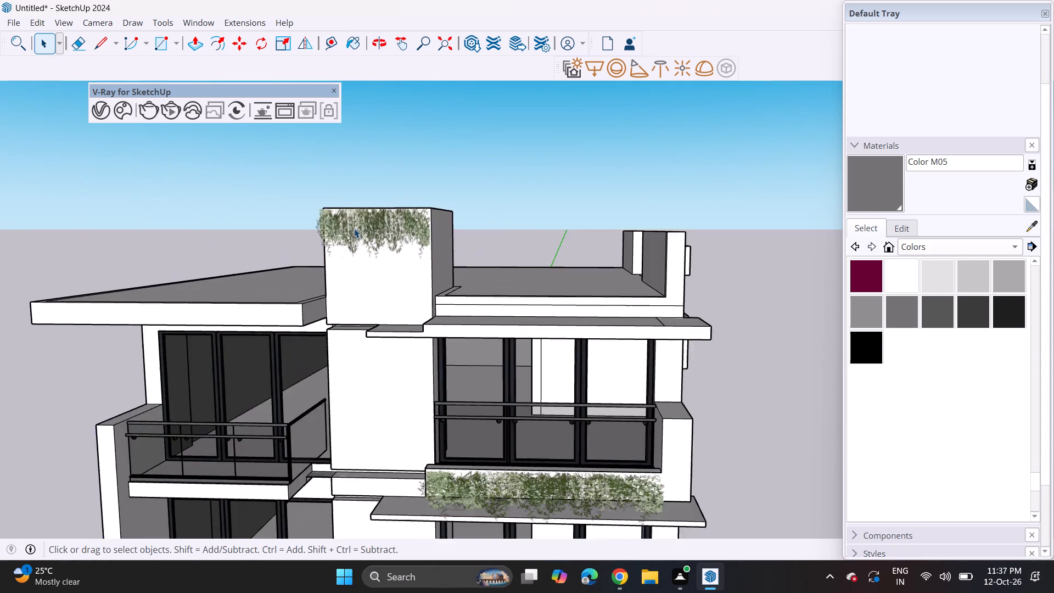
pyautogui.scroll(8, 354, 228)
pyautogui.click(354, 228)
pyautogui.moveTo(358, 227); pyautogui.dragTo(481, 287, button='middle')
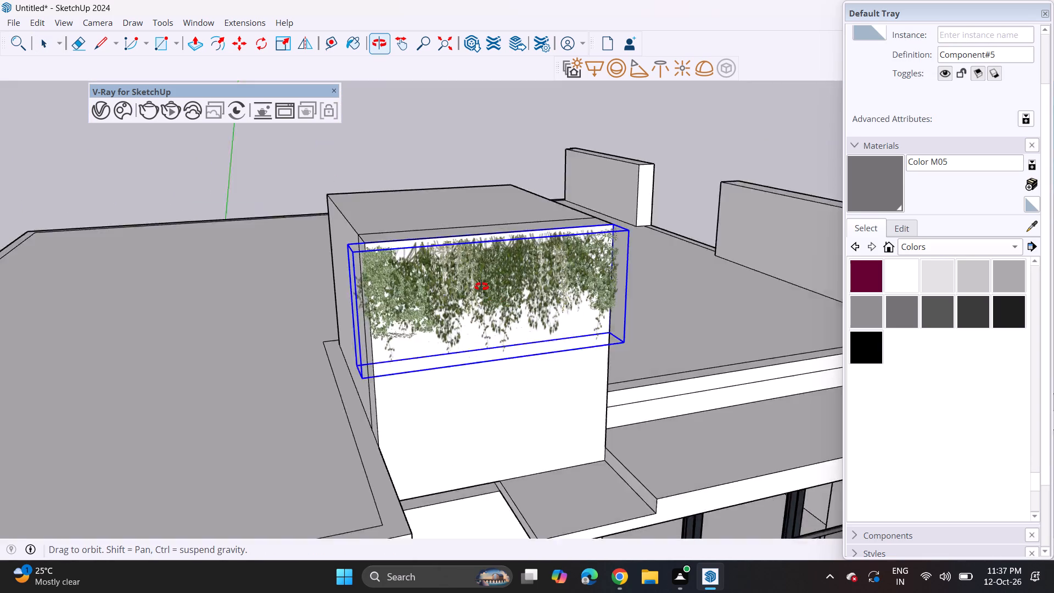
pyautogui.moveTo(481, 287); pyautogui.dragTo(467, 364, button='middle')
pyautogui.press('m')
pyautogui.click(511, 354)
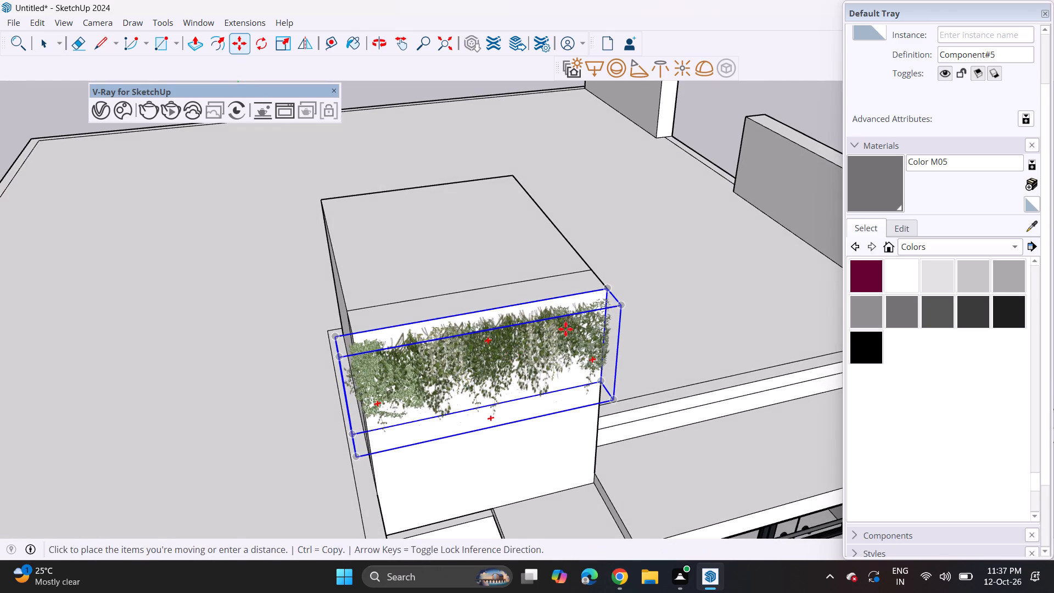
pyautogui.keyDown('shift'); pyautogui.moveTo(710, 282); pyautogui.dragTo(226, 252, button='middle'); pyautogui.keyUp('shift')
pyautogui.moveTo(548, 249); pyautogui.dragTo(309, 225, button='middle')
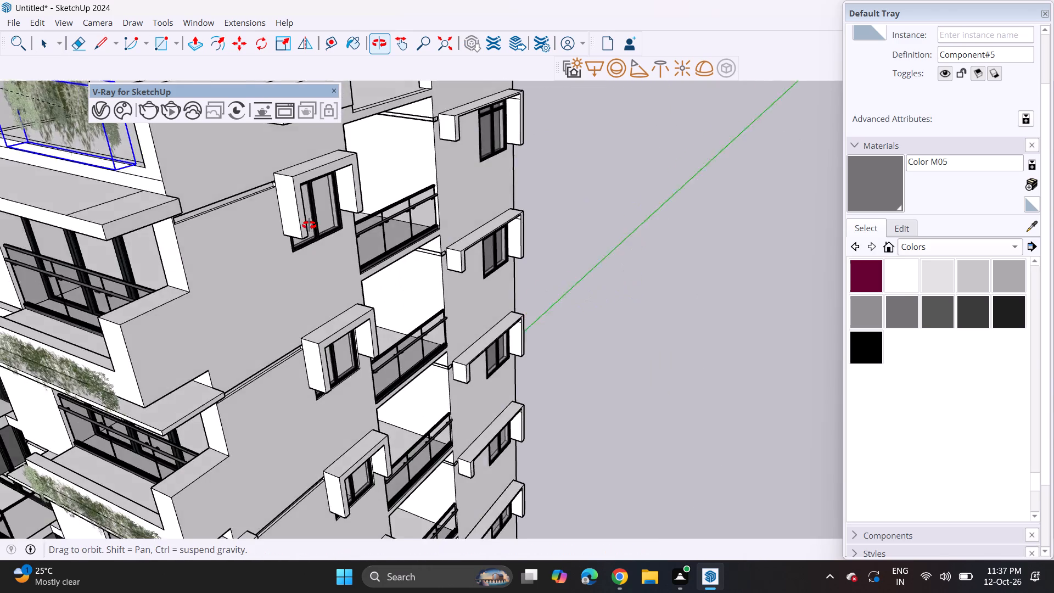
pyautogui.moveTo(309, 225); pyautogui.dragTo(356, 240, button='middle')
pyautogui.click(596, 332)
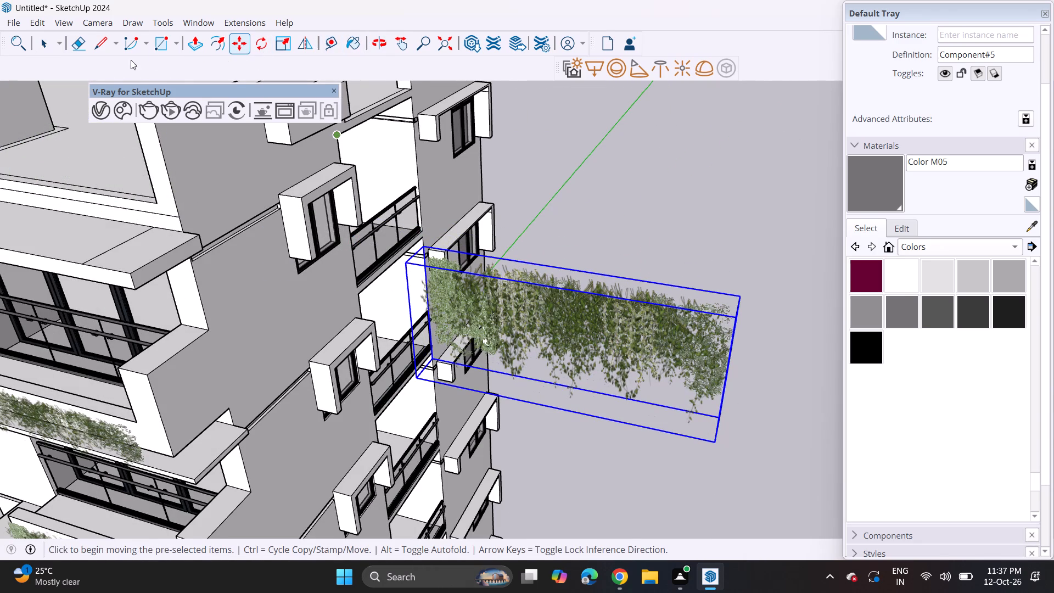
# Rotate the hanging plant a quarter turn about the vertical axis to run parallel to the tower's windowed side wall.
pyautogui.click(261, 37)
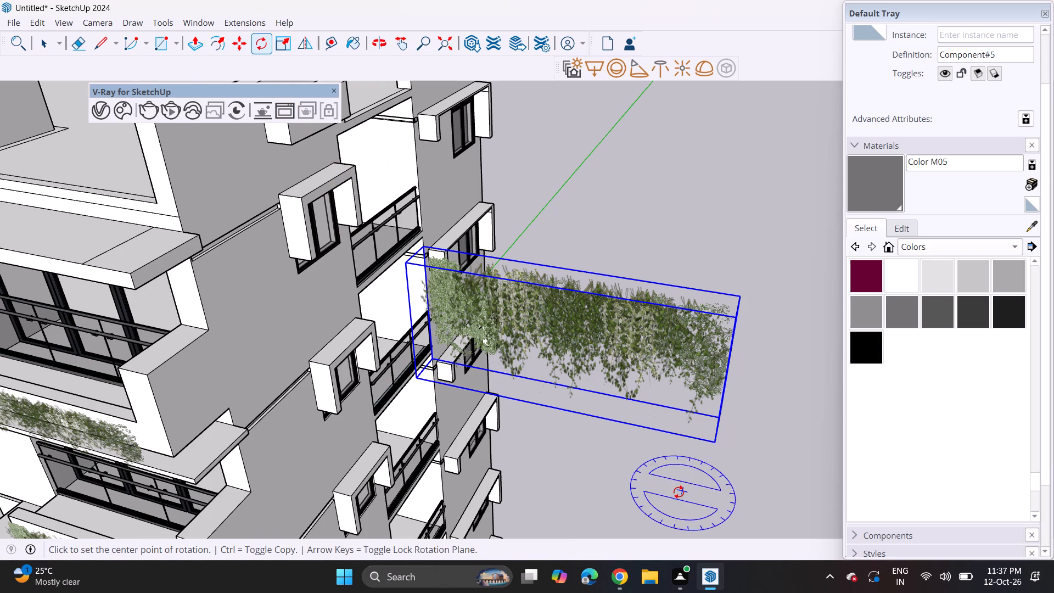
pyautogui.moveTo(665, 492); pyautogui.dragTo(668, 498)
pyautogui.click(700, 503)
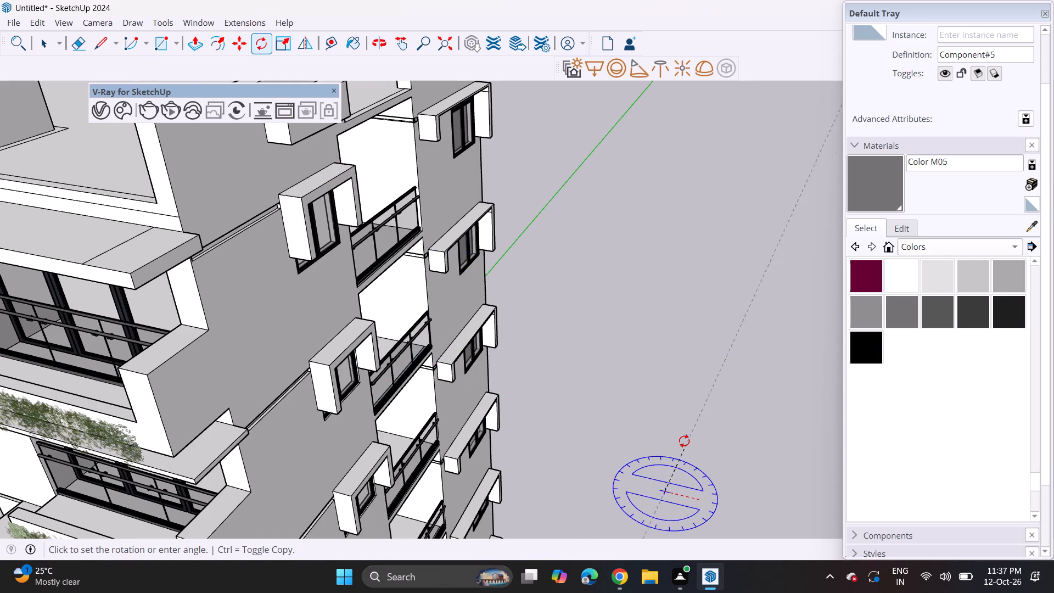
pyautogui.click(684, 440)
# Move the rotated hanging plant onto the outer face of the projecting box at the top of the side wall, slightly below its top edge.
pyautogui.scroll(-11, 668, 450)
pyautogui.keyDown('shift'); pyautogui.moveTo(661, 421); pyautogui.dragTo(532, 79, button='middle'); pyautogui.keyUp('shift')
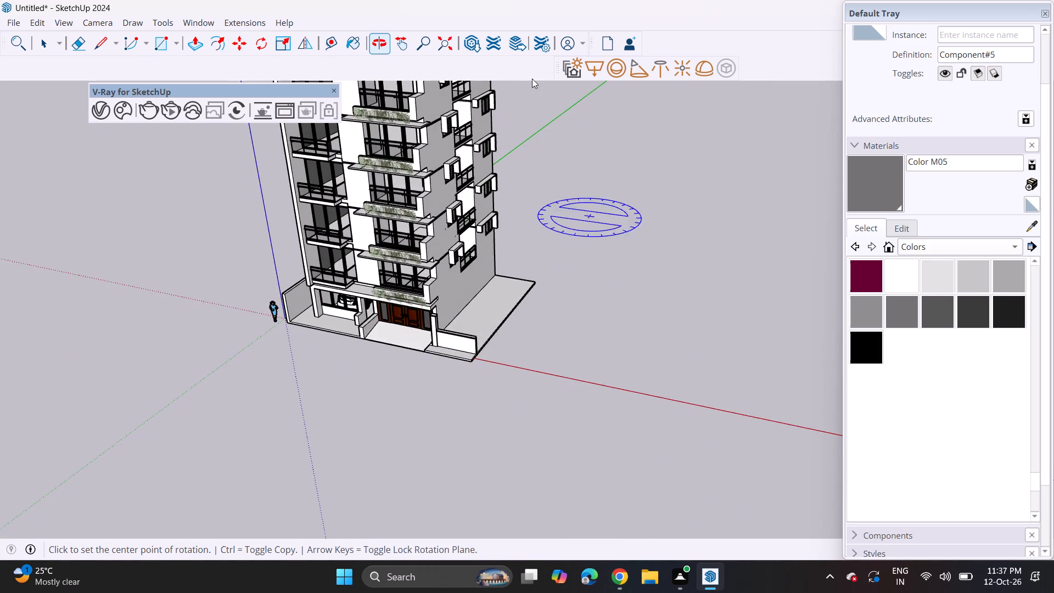
pyautogui.scroll(-8, 531, 92)
pyautogui.keyDown('shift'); pyautogui.moveTo(518, 119); pyautogui.dragTo(516, 420, button='middle'); pyautogui.keyUp('shift')
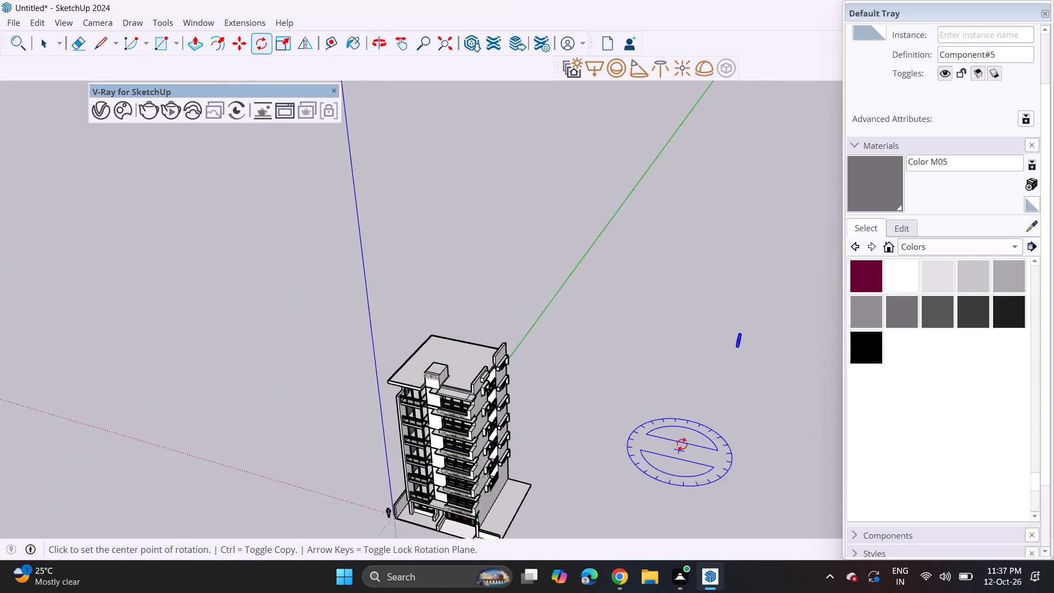
pyautogui.scroll(1, 703, 405)
pyautogui.press('m')
pyautogui.click(743, 339)
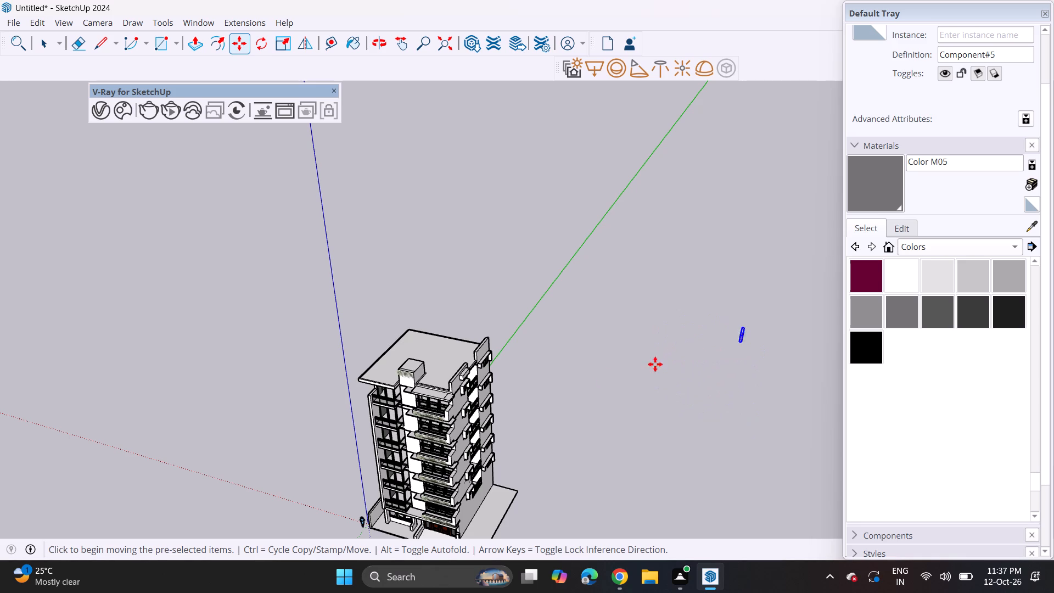
pyautogui.scroll(4, 550, 395)
pyautogui.scroll(8, 434, 356)
pyautogui.scroll(5, 476, 409)
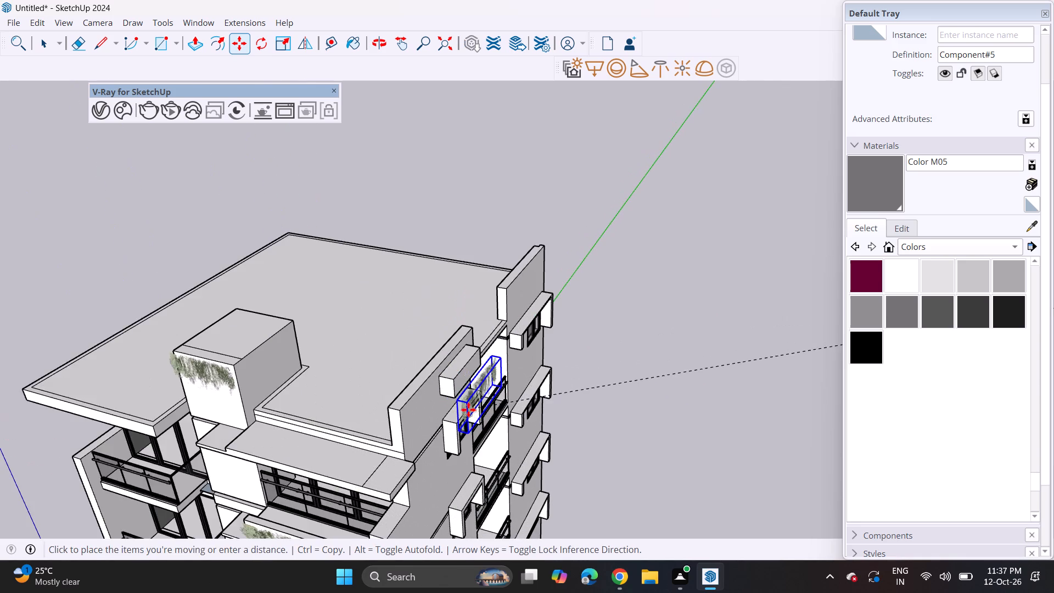
pyautogui.scroll(14, 467, 409)
pyautogui.click(476, 354)
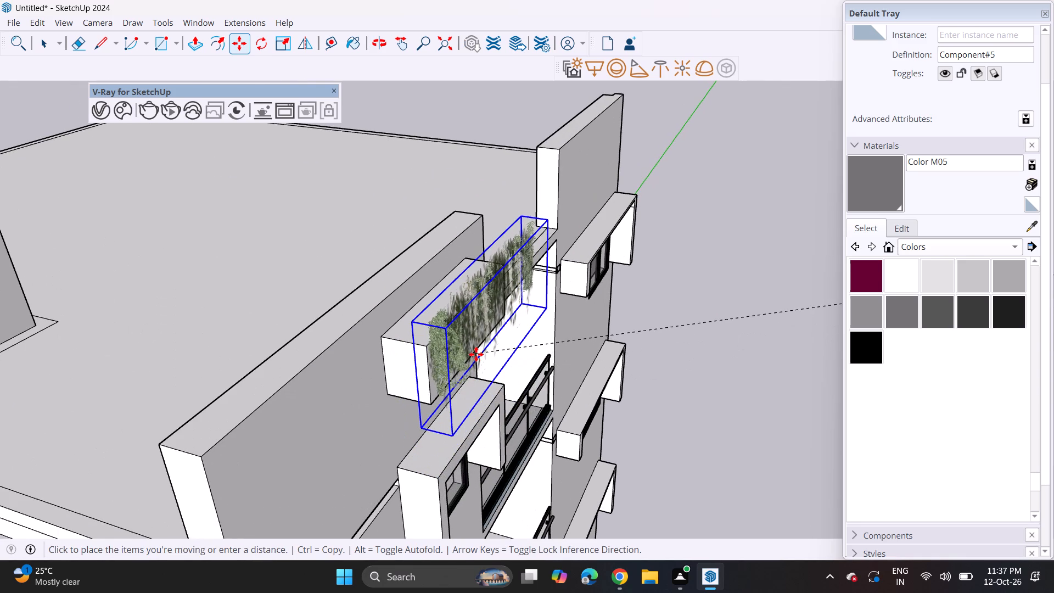
pyautogui.click(407, 318)
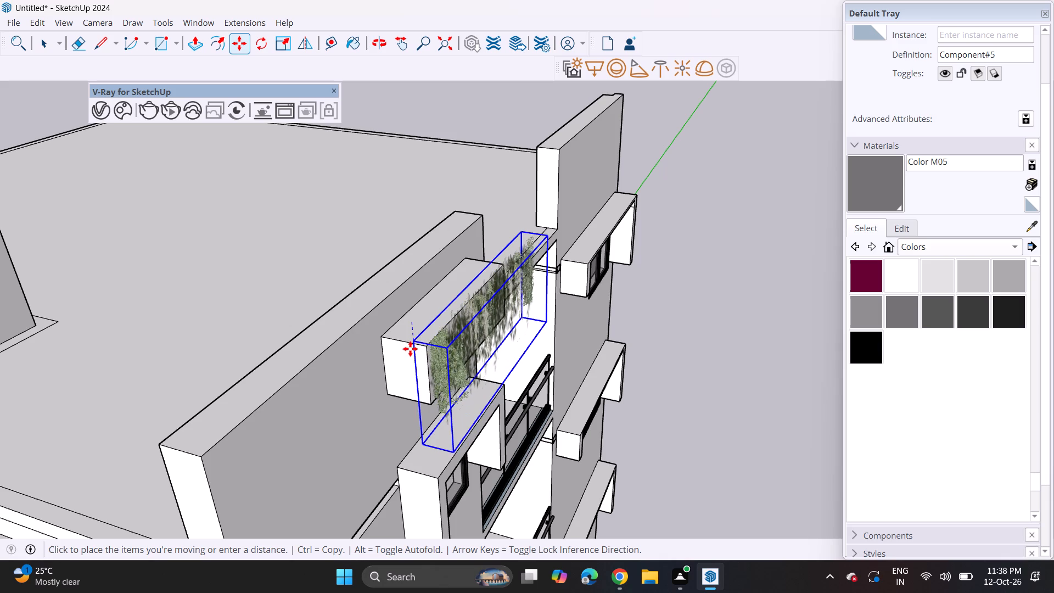
pyautogui.click(416, 348)
# Scale the side-wall hanging plant lengthwise to match the projecting box's length, and deselect it.
pyautogui.moveTo(513, 356); pyautogui.dragTo(387, 339, button='middle')
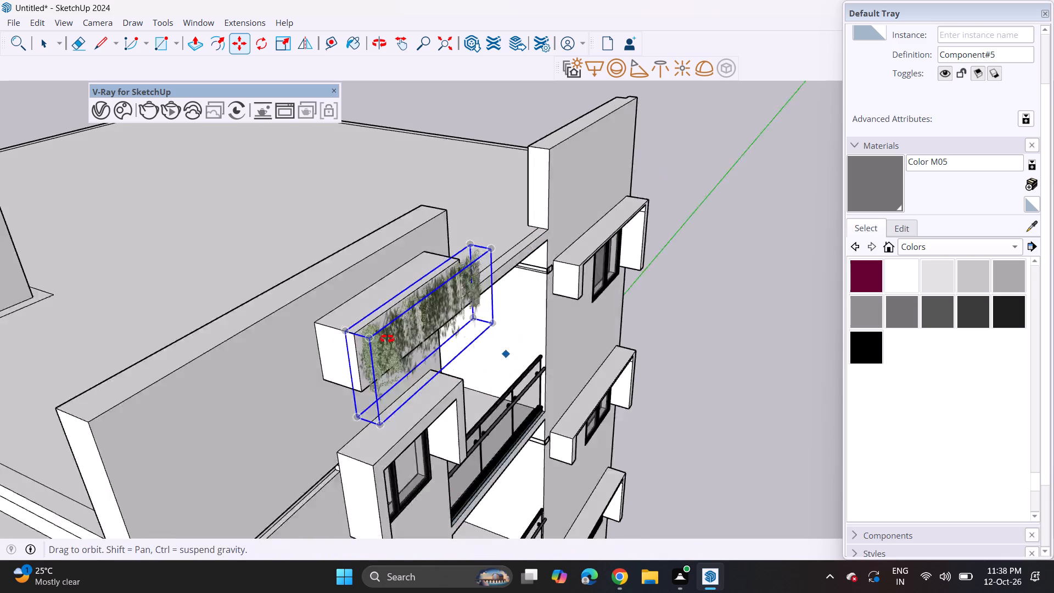
pyautogui.moveTo(387, 339); pyautogui.dragTo(255, 332, button='middle')
pyautogui.moveTo(254, 318); pyautogui.dragTo(554, 460, button='middle')
pyautogui.moveTo(694, 451); pyautogui.dragTo(585, 421, button='middle')
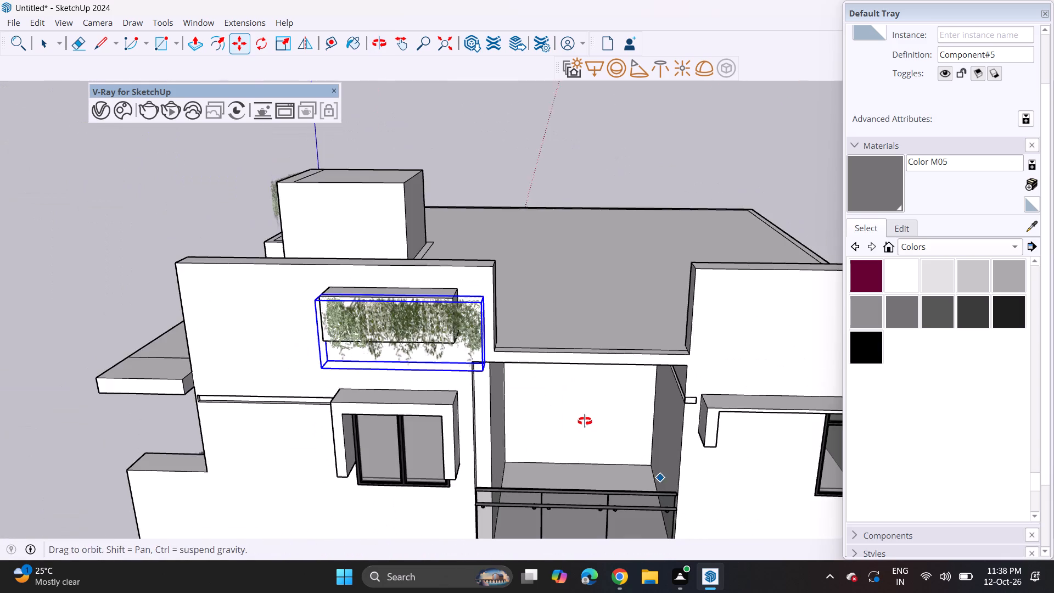
pyautogui.moveTo(557, 306); pyautogui.dragTo(432, 322, button='middle')
pyautogui.keyDown('shift'); pyautogui.moveTo(390, 331); pyautogui.dragTo(581, 463, button='middle'); pyautogui.keyUp('shift')
pyautogui.moveTo(589, 471); pyautogui.dragTo(501, 478, button='middle')
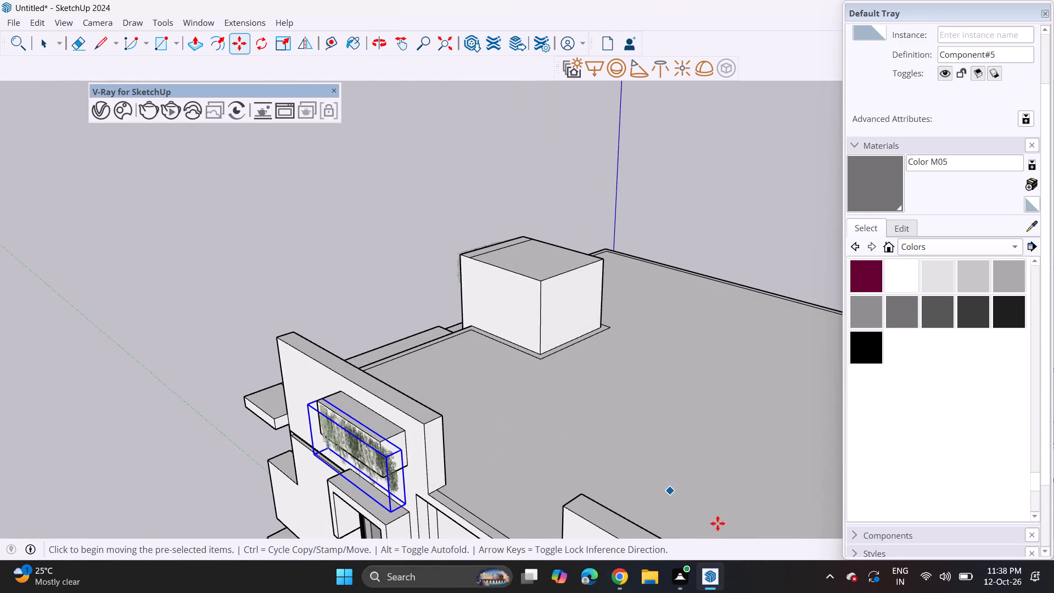
pyautogui.keyDown('shift'); pyautogui.moveTo(319, 438); pyautogui.dragTo(335, 331, button='middle'); pyautogui.keyUp('shift')
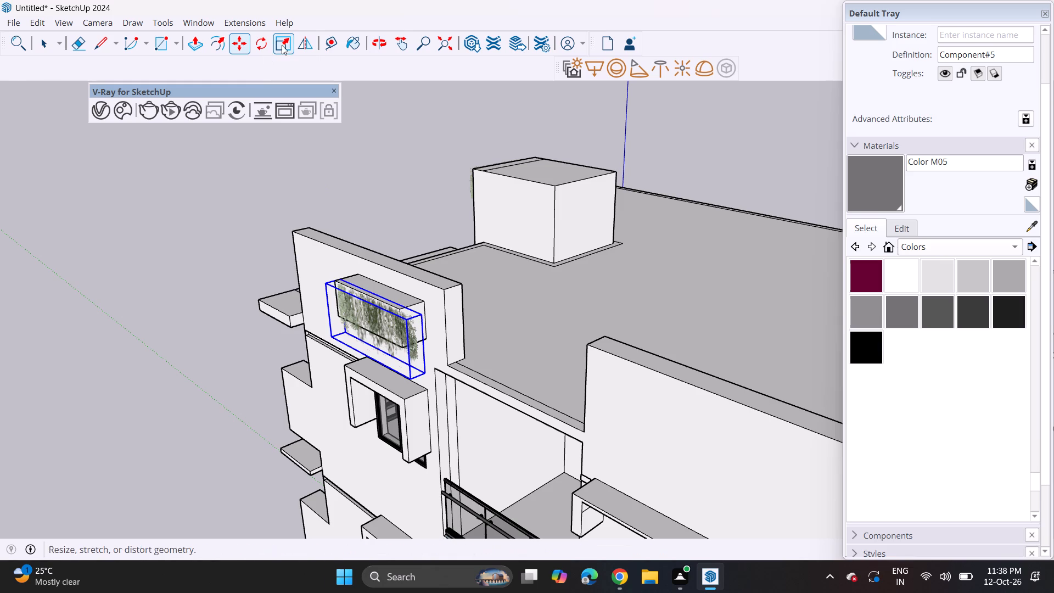
pyautogui.click(282, 45)
pyautogui.click(418, 352)
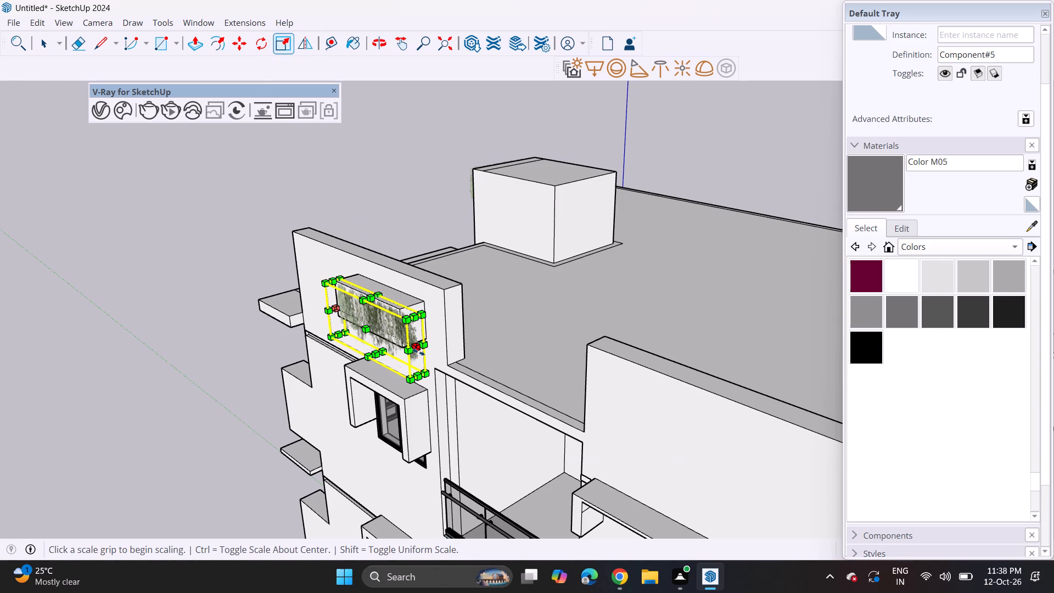
pyautogui.click(406, 340)
pyautogui.moveTo(360, 367); pyautogui.dragTo(403, 334, button='middle')
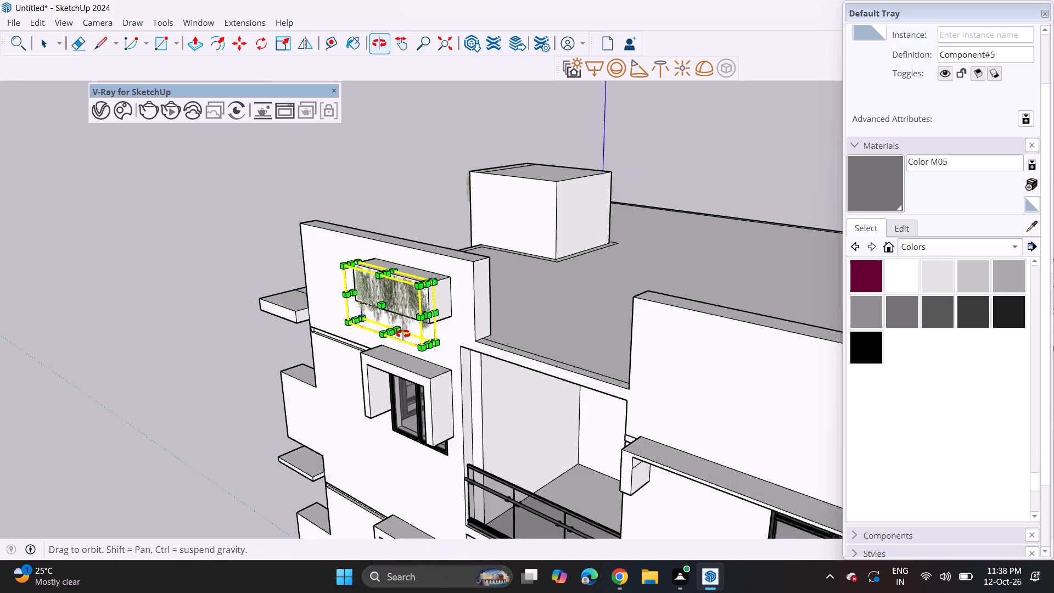
pyautogui.moveTo(403, 334); pyautogui.dragTo(647, 383, button='middle')
pyautogui.press('space')
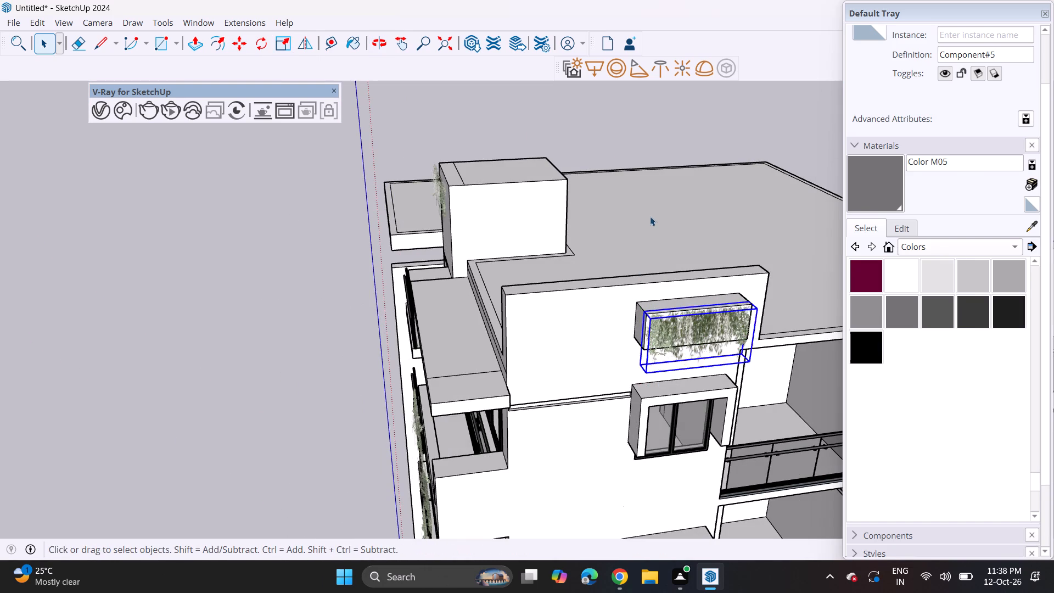
pyautogui.click(650, 216)
# Copy the side-wall hanging plant to an open spot over the roof, behind the side parapet wall.
pyautogui.moveTo(655, 279); pyautogui.dragTo(719, 316, button='middle')
pyautogui.scroll(4, 727, 376)
pyautogui.click(721, 348)
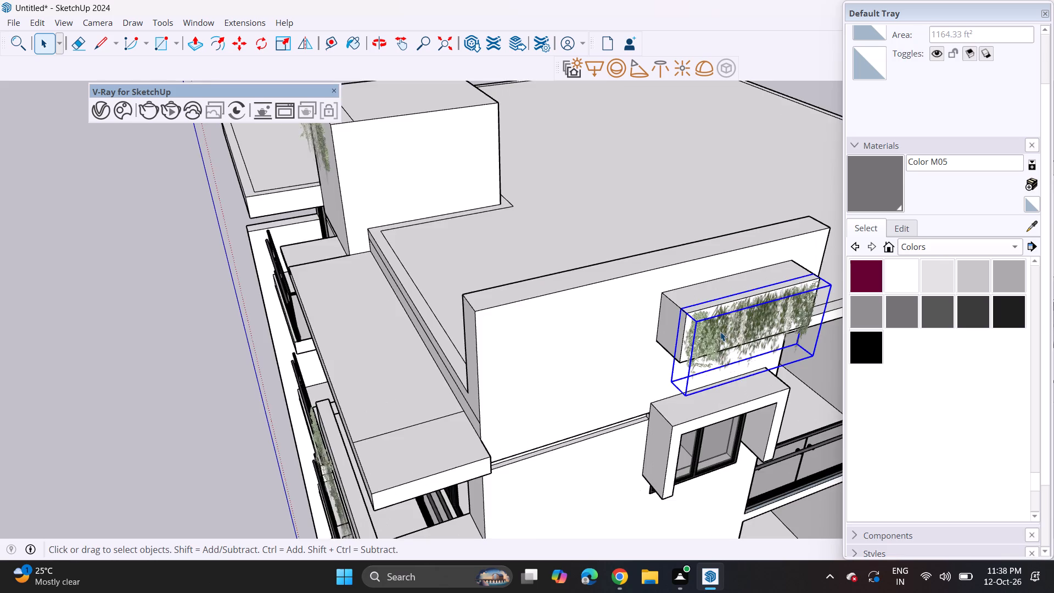
pyautogui.scroll(-6, 720, 332)
pyautogui.press('m')
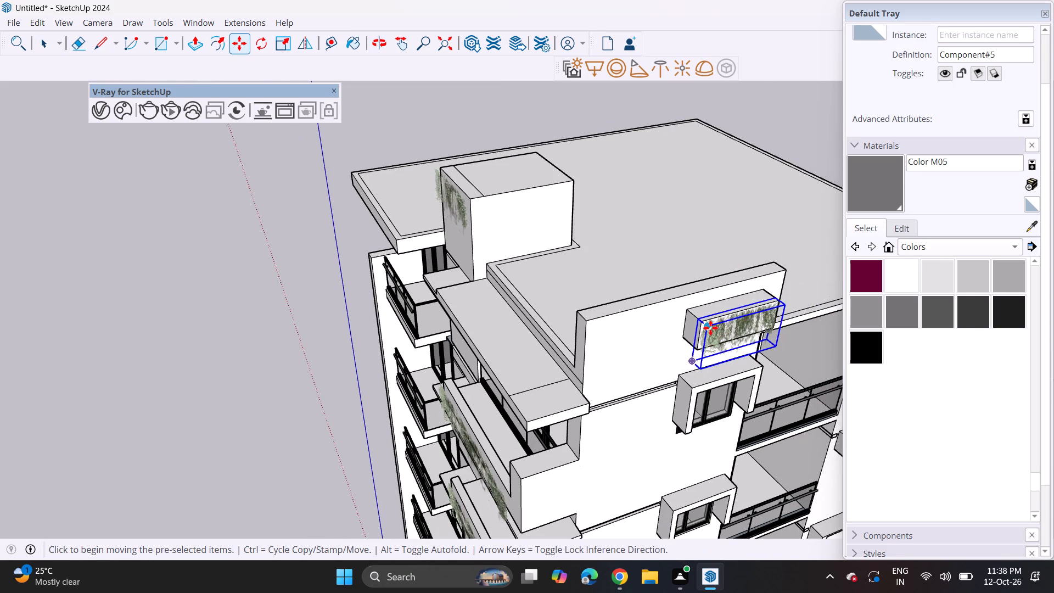
pyautogui.click(710, 328)
pyautogui.moveTo(663, 191); pyautogui.dragTo(689, 272, button='middle')
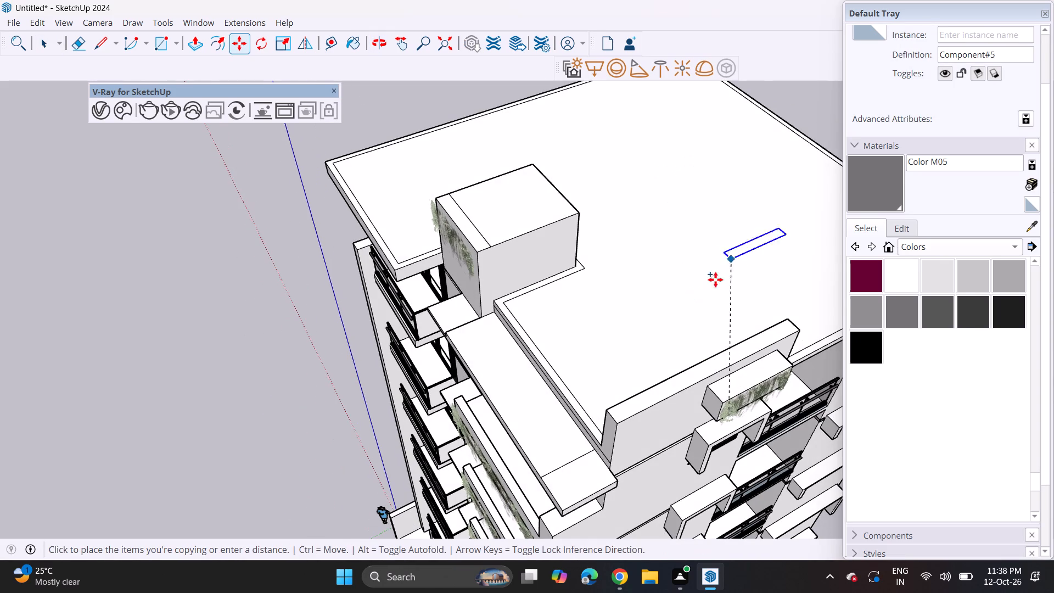
pyautogui.moveTo(582, 352); pyautogui.dragTo(579, 329, button='middle')
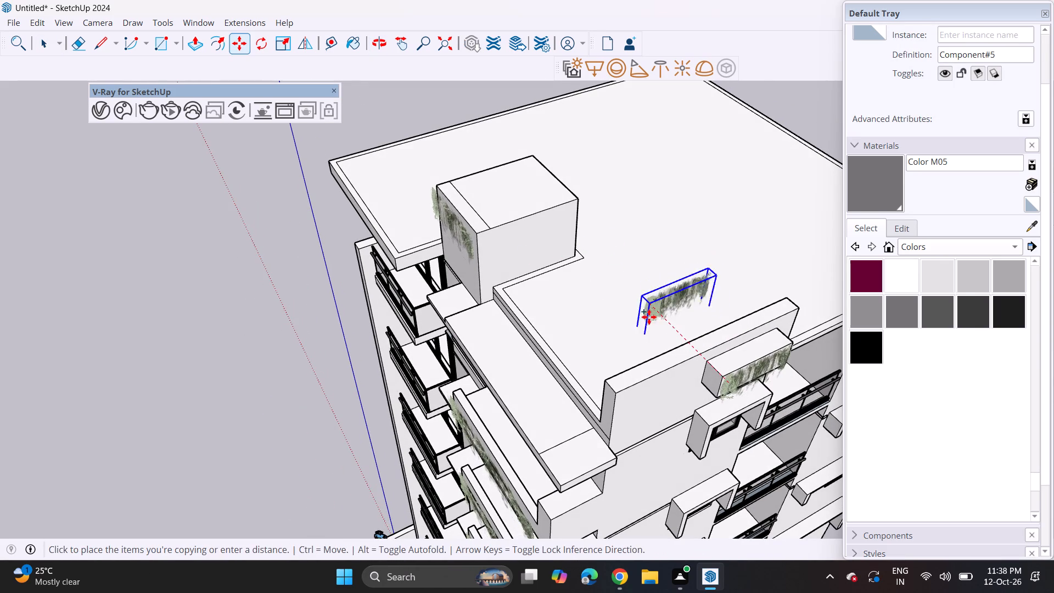
pyautogui.click(656, 301)
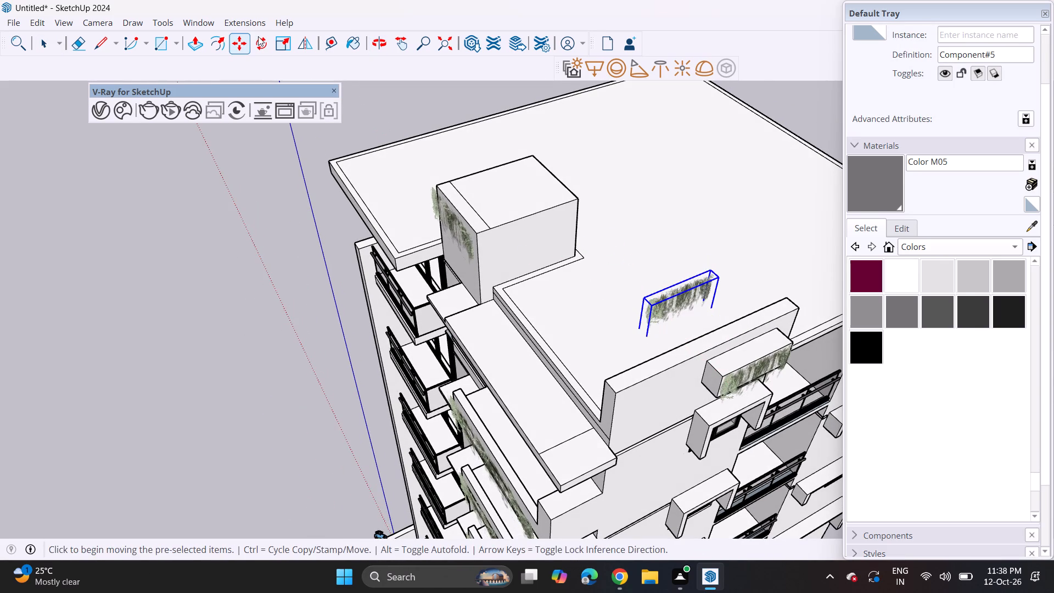
# Rotate the copied plant on the roof a quarter turn about the vertical axis, perpendicular to the side parapet wall.
pyautogui.click(262, 43)
pyautogui.click(603, 317)
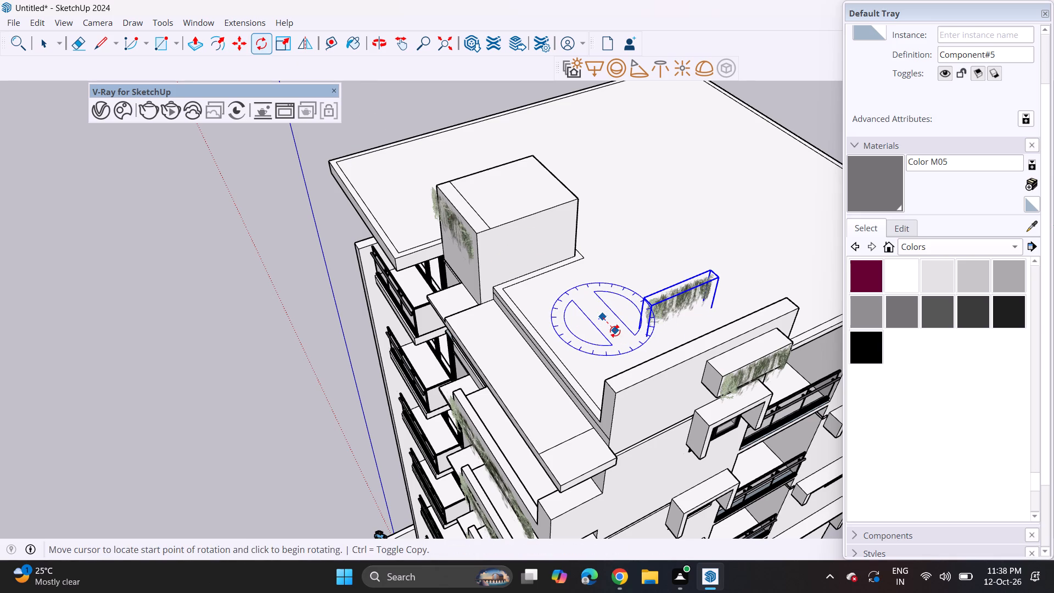
pyautogui.click(615, 331)
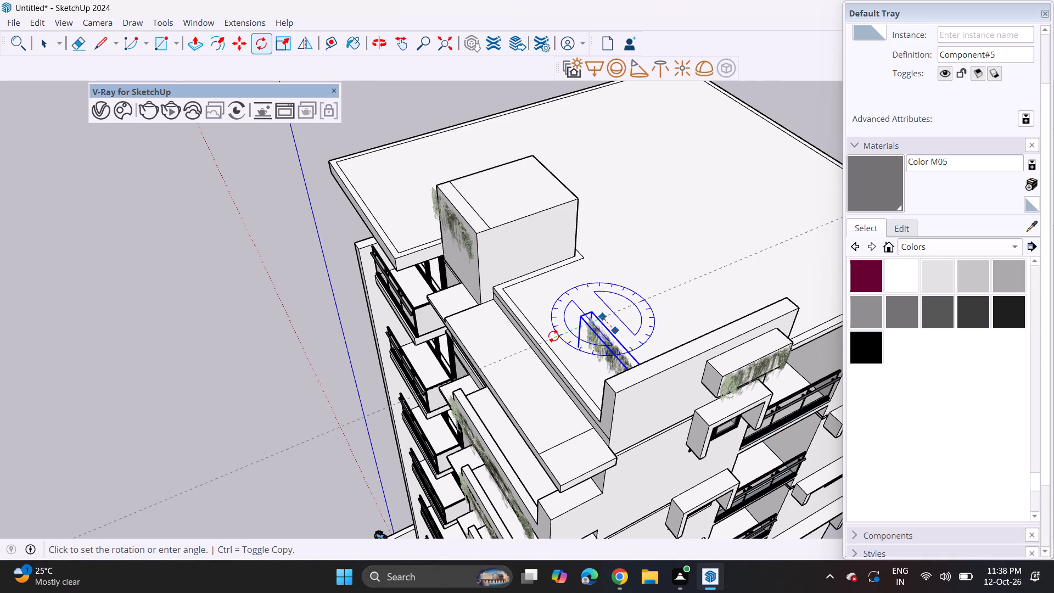
pyautogui.click(553, 336)
# Move the rotated plant copy from the roof to the front-facing end of the side wall's projecting box.
pyautogui.moveTo(587, 358); pyautogui.dragTo(775, 241, button='middle')
pyautogui.keyDown('shift'); pyautogui.moveTo(720, 236); pyautogui.dragTo(578, 260, button='middle'); pyautogui.keyUp('shift')
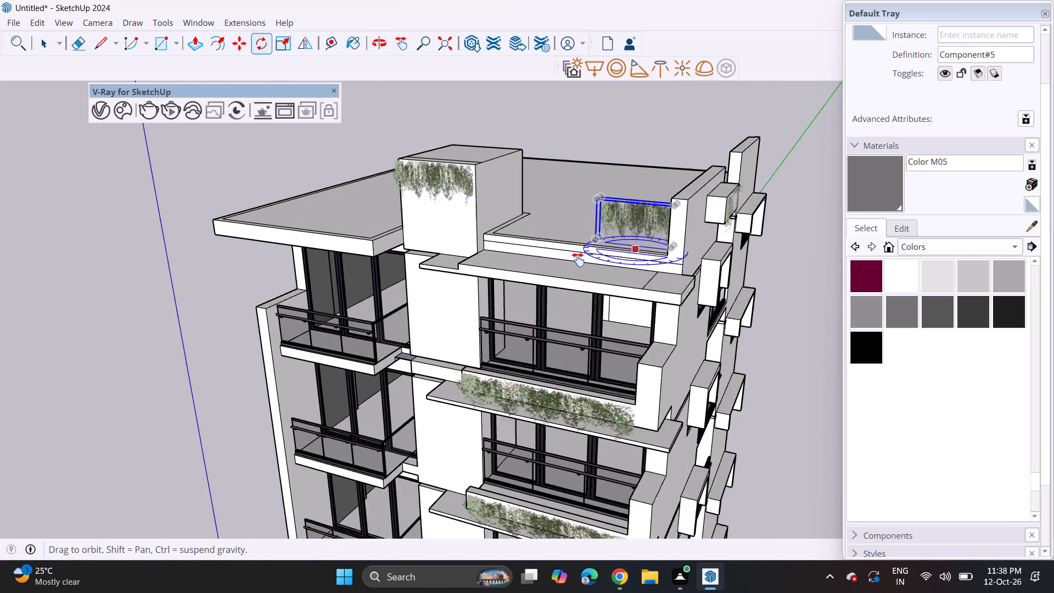
pyautogui.keyDown('shift'); pyautogui.moveTo(578, 260); pyautogui.dragTo(570, 259, button='middle'); pyautogui.keyUp('shift')
pyautogui.moveTo(547, 254); pyautogui.dragTo(707, 311, button='middle')
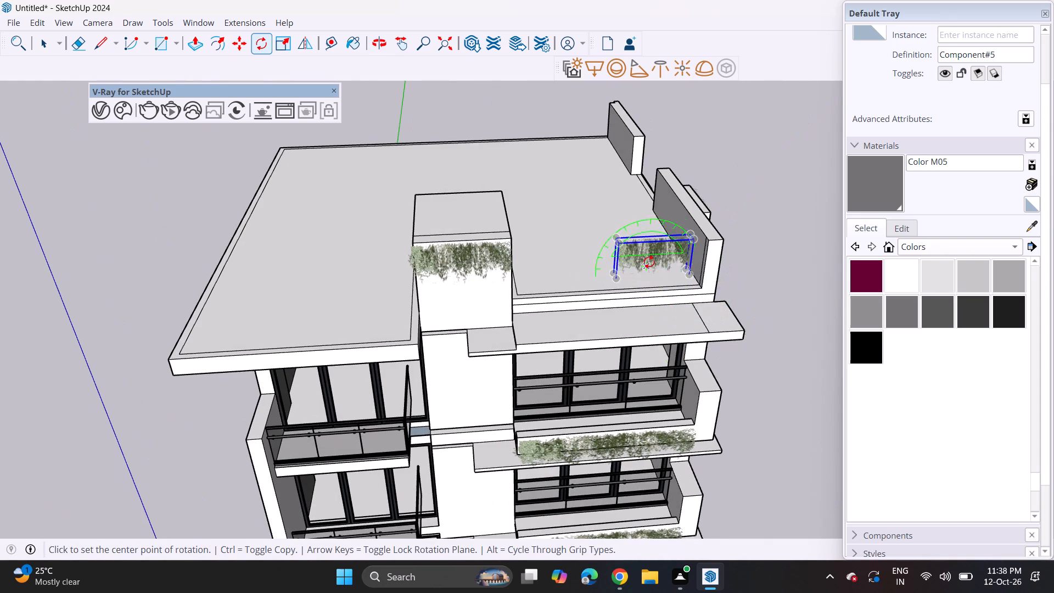
pyautogui.press('m')
pyautogui.moveTo(620, 247); pyautogui.dragTo(635, 242)
pyautogui.moveTo(730, 237); pyautogui.dragTo(621, 251, button='middle')
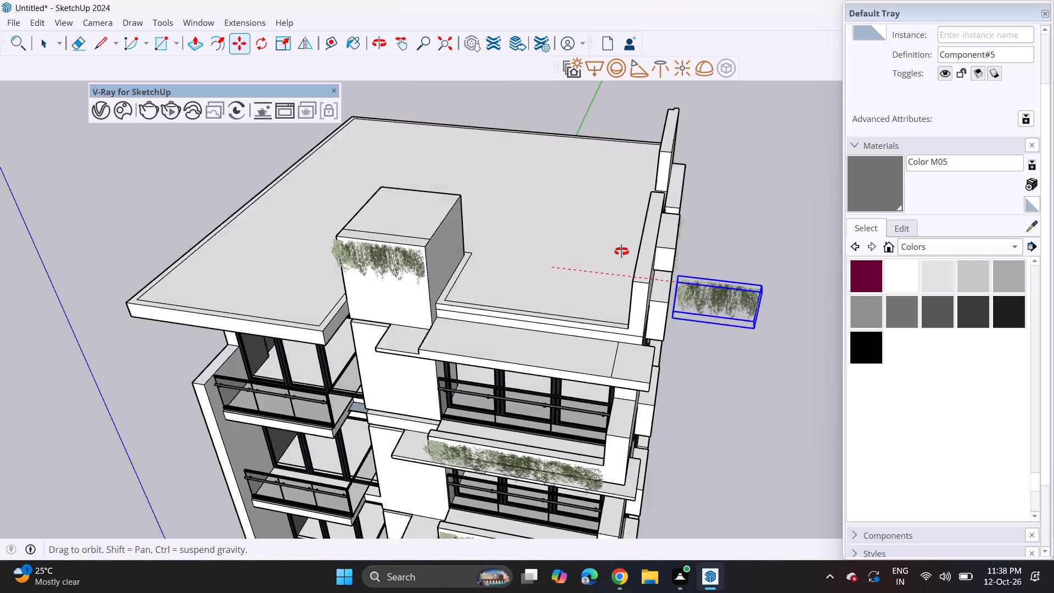
pyautogui.moveTo(621, 251); pyautogui.dragTo(608, 251, button='middle')
pyautogui.scroll(9, 634, 256)
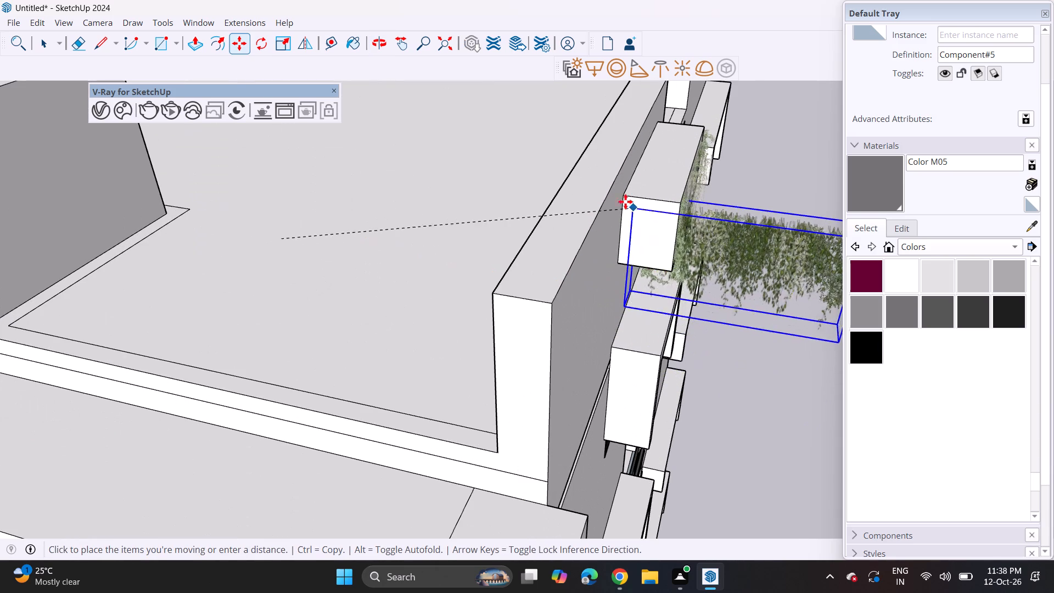
pyautogui.click(612, 210)
# Scale the plant copy lengthwise down to about the projecting box's depth and shift it against the box's front-facing end.
pyautogui.moveTo(663, 217); pyautogui.dragTo(528, 243, button='middle')
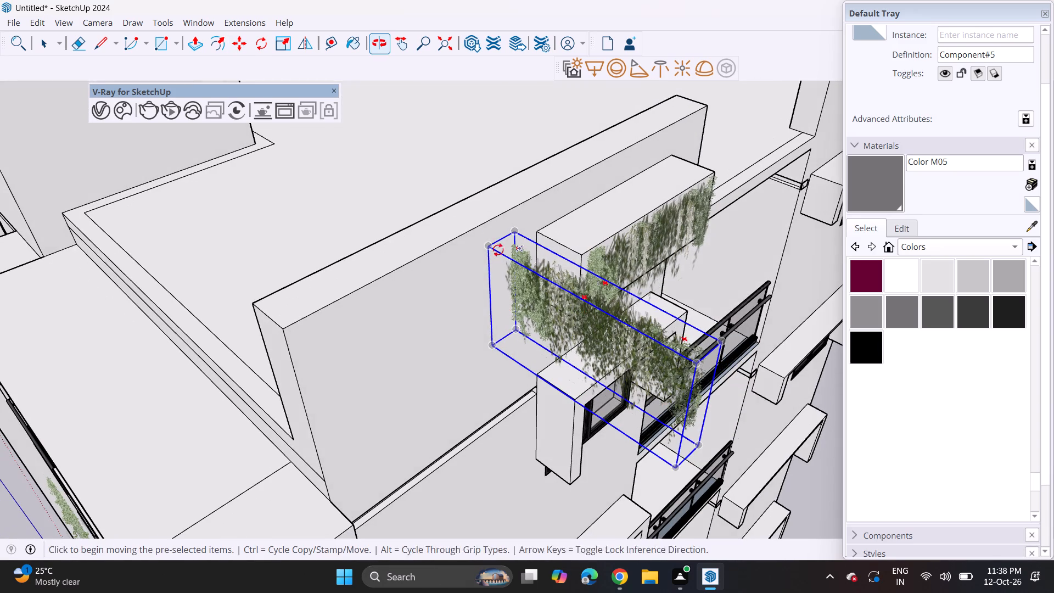
pyautogui.moveTo(281, 36); pyautogui.dragTo(289, 35)
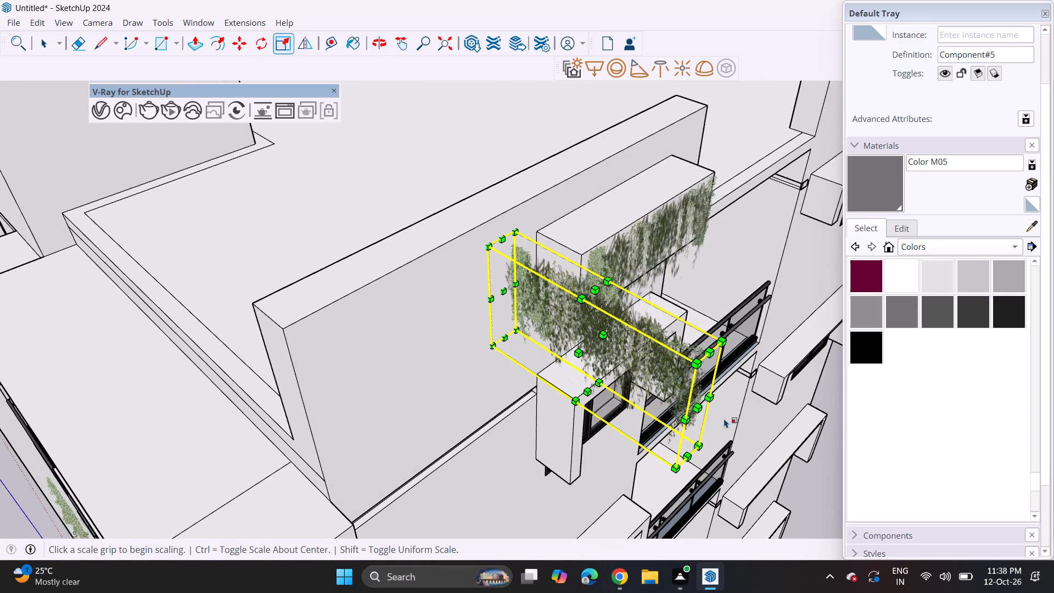
pyautogui.click(696, 409)
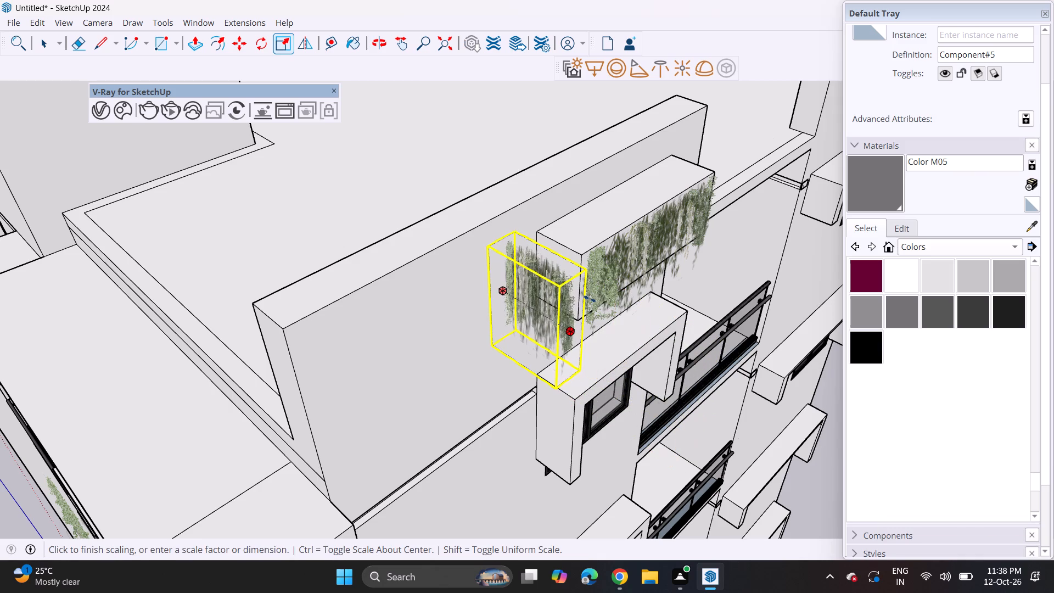
pyautogui.click(590, 299)
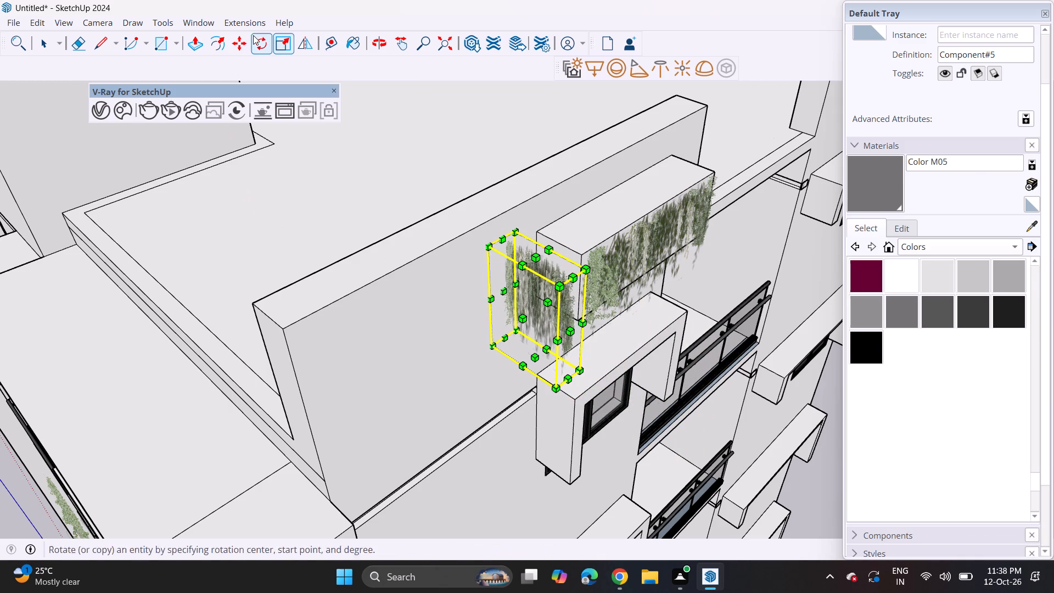
pyautogui.click(246, 37)
pyautogui.click(517, 232)
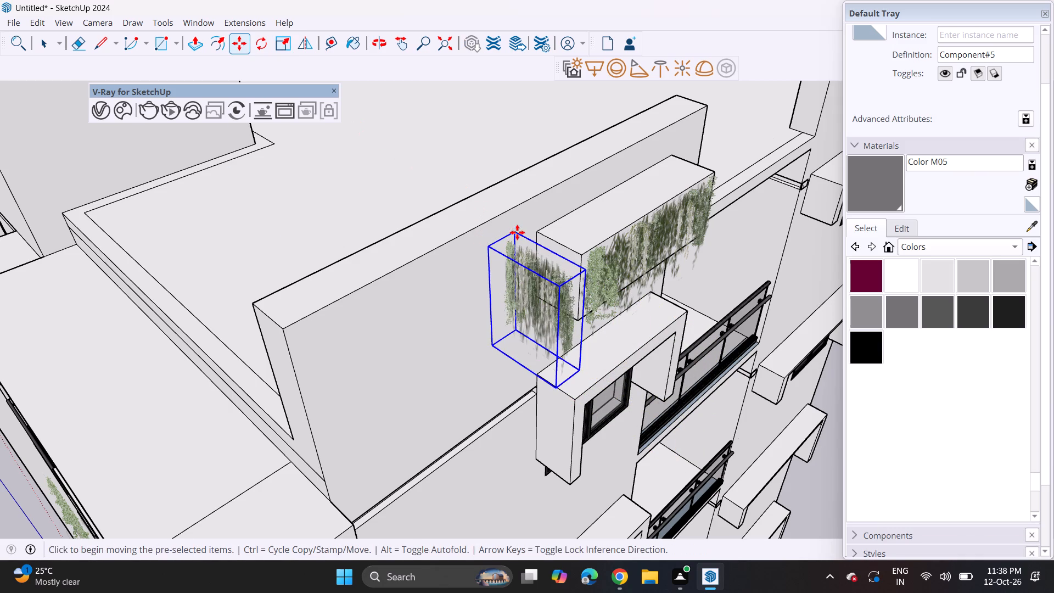
pyautogui.click(543, 231)
# Copy the shortened end plant along the side wall to the opposite end of the projecting box.
pyautogui.moveTo(632, 309); pyautogui.dragTo(445, 294, button='middle')
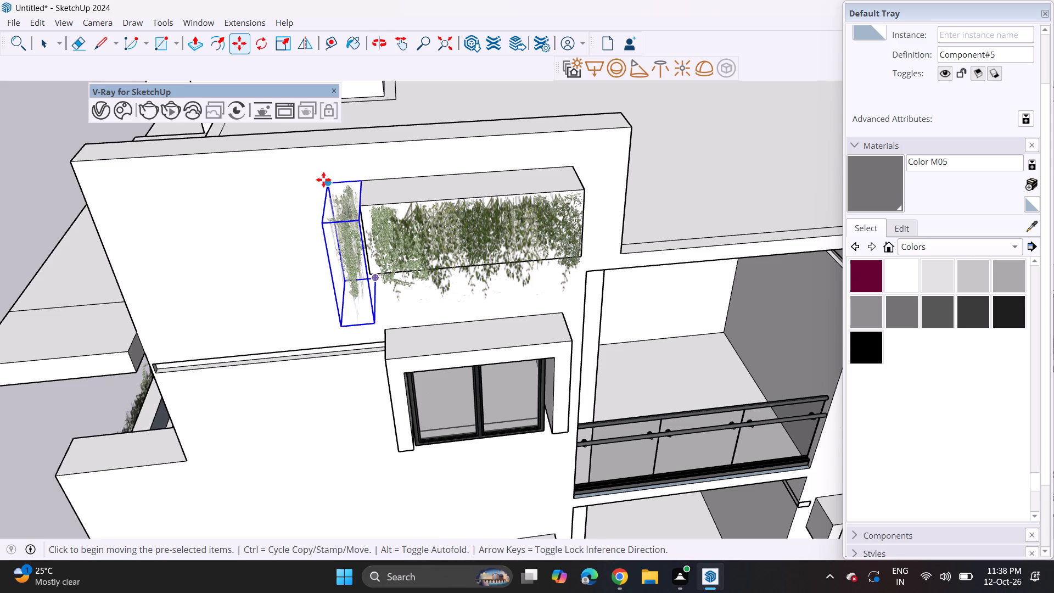
pyautogui.click(328, 180)
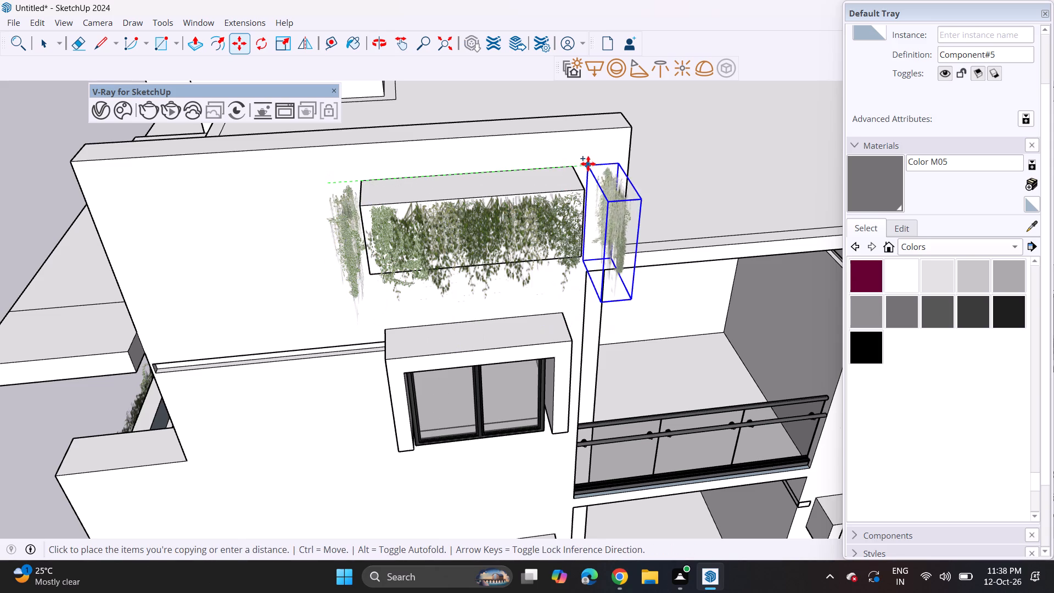
pyautogui.click(576, 165)
pyautogui.moveTo(577, 210); pyautogui.dragTo(467, 147, button='middle')
pyautogui.scroll(-2, 467, 136)
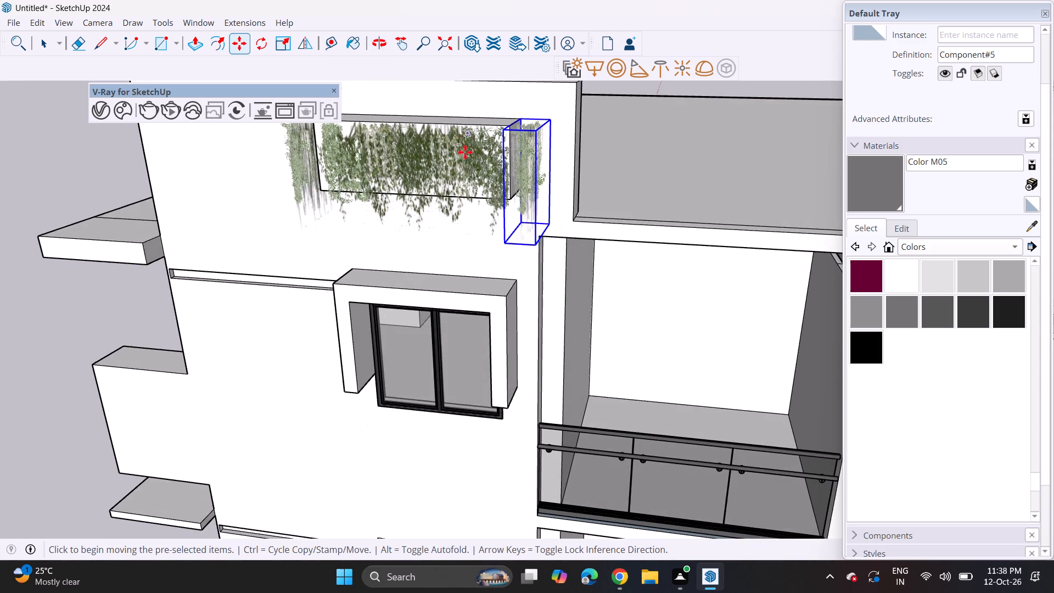
pyautogui.scroll(-6, 465, 152)
pyautogui.moveTo(360, 230); pyautogui.dragTo(716, 184, button='middle')
pyautogui.scroll(-5, 704, 191)
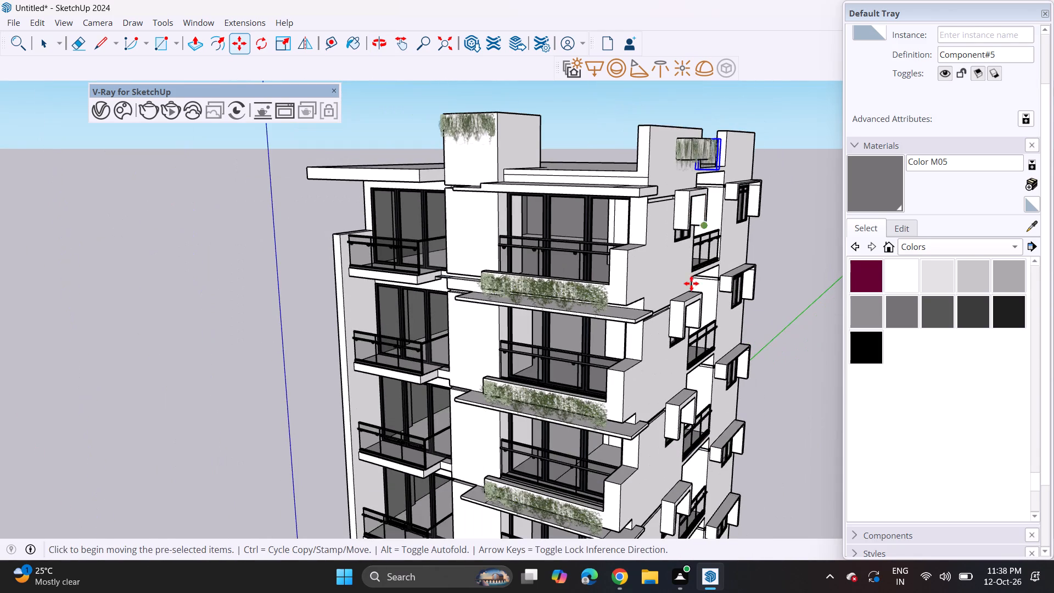
# Deselect the plant copy and examine the tower's front and side facades from the roof down to the ground floor.
pyautogui.keyDown('shift'); pyautogui.moveTo(681, 282); pyautogui.dragTo(619, 226, button='middle'); pyautogui.keyUp('shift')
pyautogui.press('space')
pyautogui.click(746, 322)
pyautogui.scroll(-3, 642, 365)
pyautogui.moveTo(627, 387); pyautogui.dragTo(641, 316, button='middle')
pyautogui.scroll(-2, 627, 328)
pyautogui.moveTo(584, 428); pyautogui.dragTo(556, 365, button='middle')
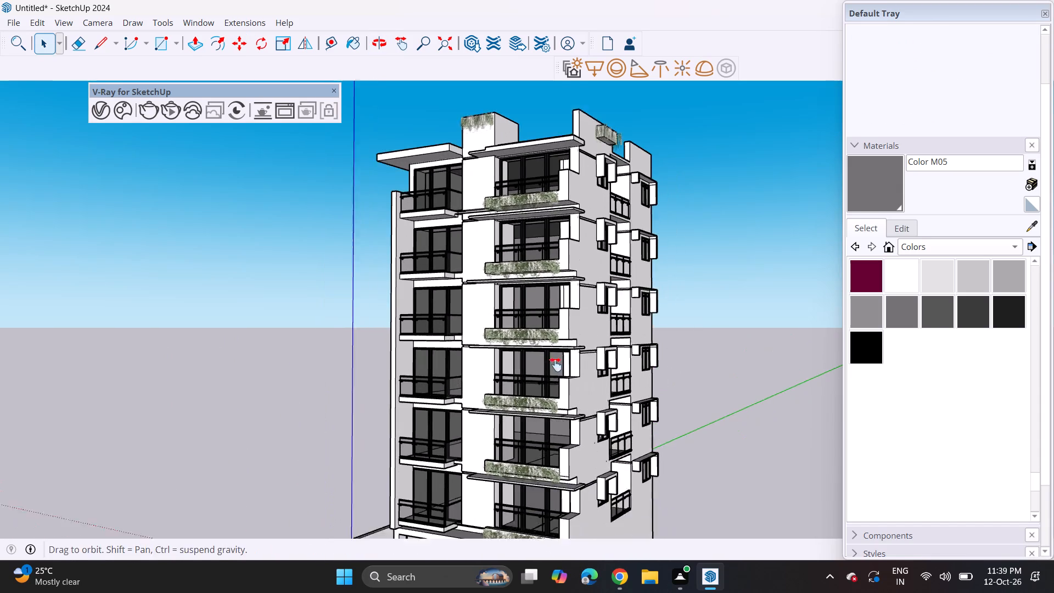
pyautogui.moveTo(556, 365); pyautogui.dragTo(549, 344, button='middle')
pyautogui.moveTo(545, 414); pyautogui.dragTo(514, 335, button='middle')
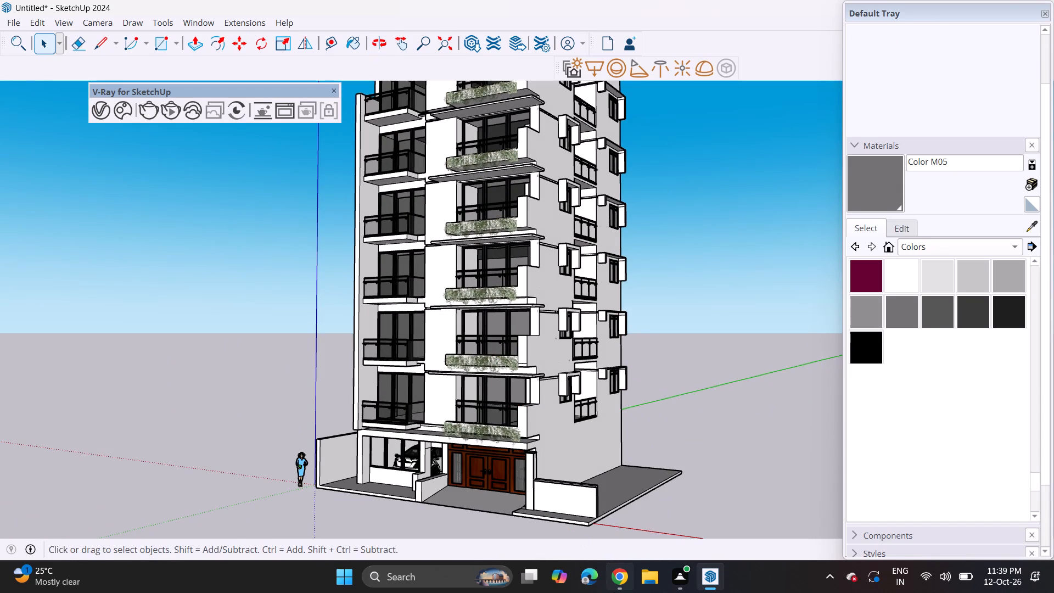
# Switch to 3D Warehouse in Chrome and replace the old query with a model search for WALL GRASS.
pyautogui.click(618, 572)
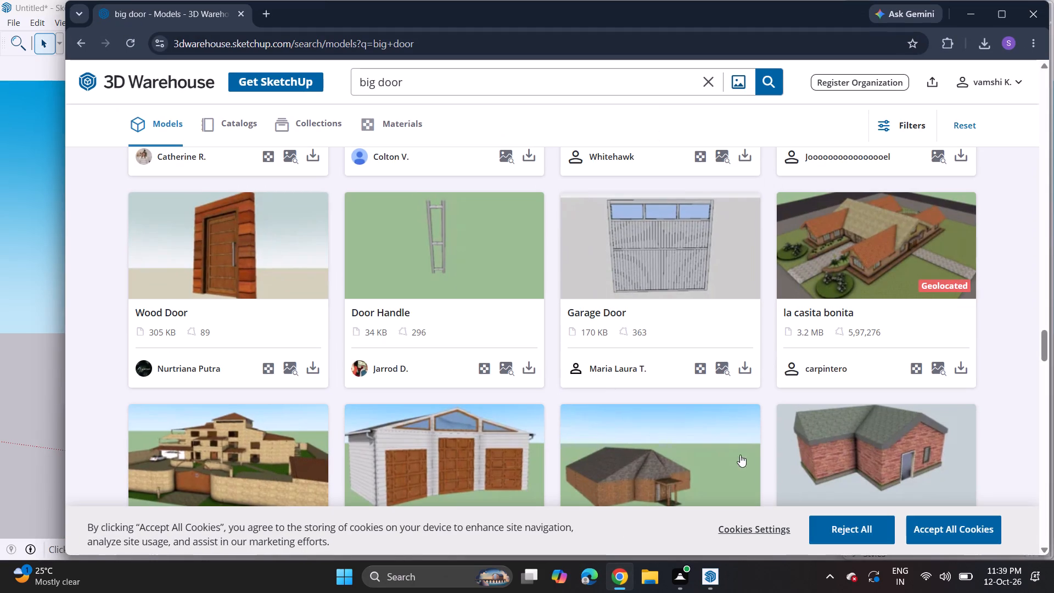
pyautogui.click(708, 78)
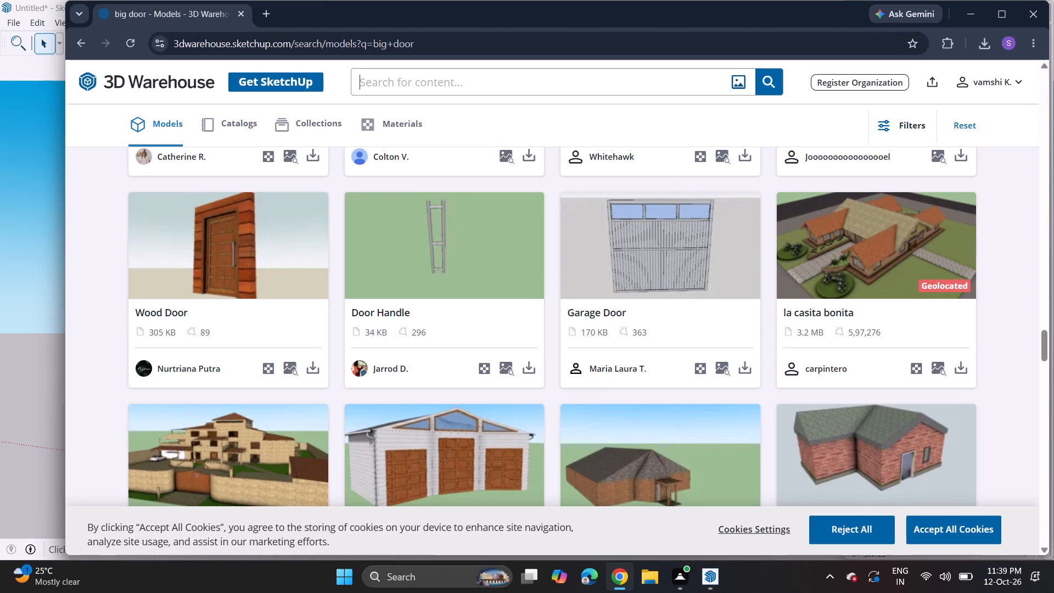
pyautogui.click(626, 85)
pyautogui.write('WALL')
pyautogui.press('space')
pyautogui.write('GRASS')
pyautogui.press('Return')
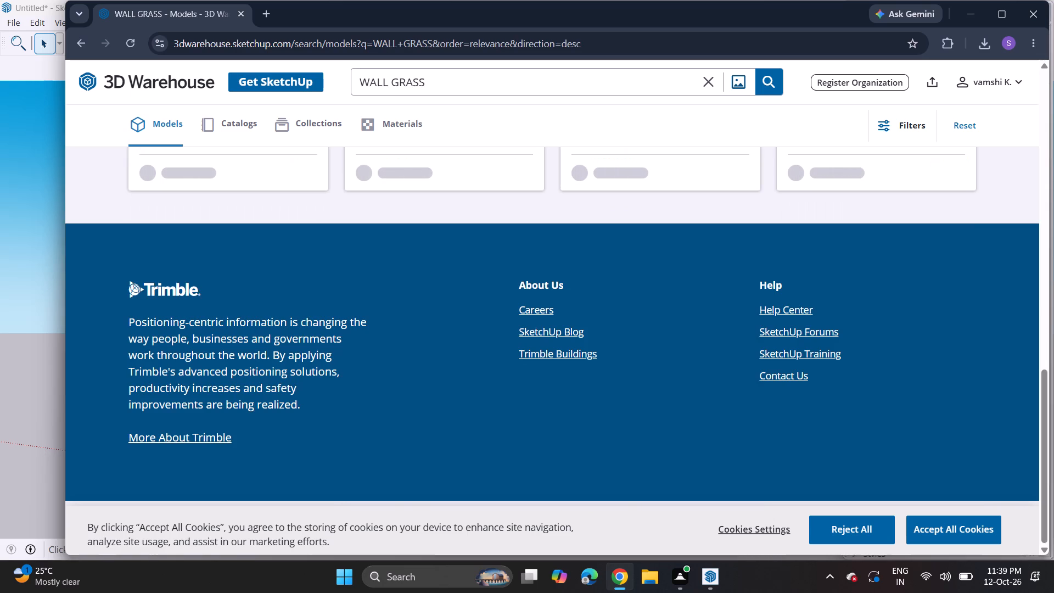
# Find the JARDIM VERTICAL 01 green wall model in the results and download it as a SketchUp file.
pyautogui.scroll(6, 645, 194)
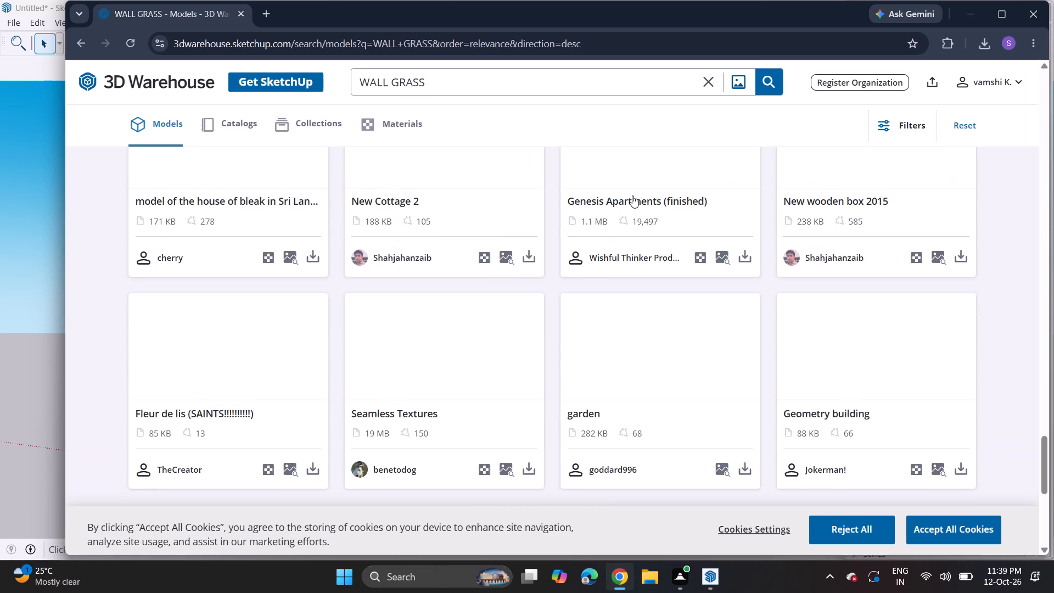
pyautogui.scroll(4, 632, 195)
pyautogui.scroll(5, 659, 293)
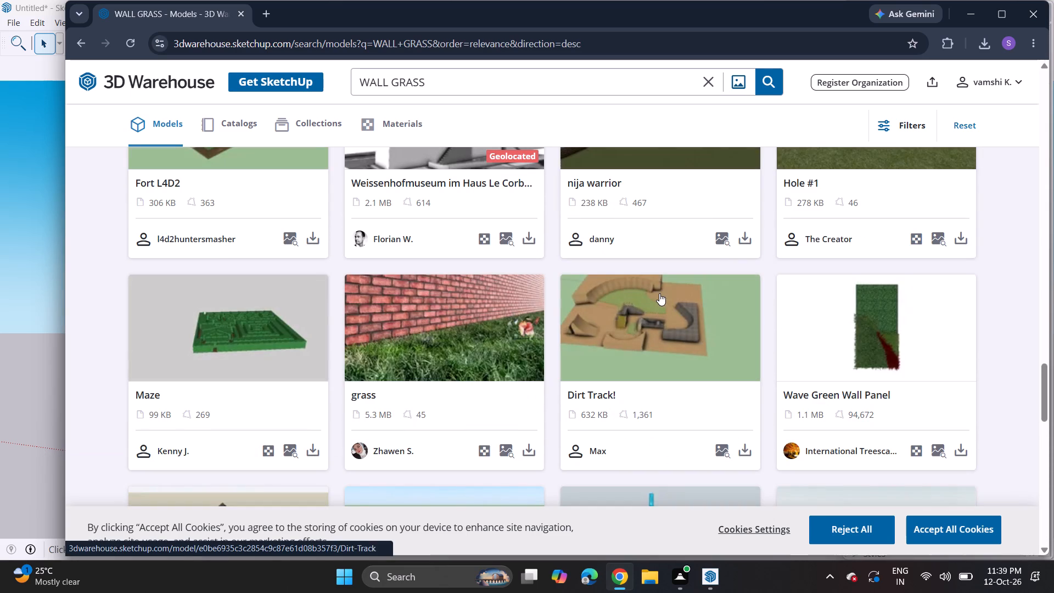
pyautogui.scroll(11, 659, 293)
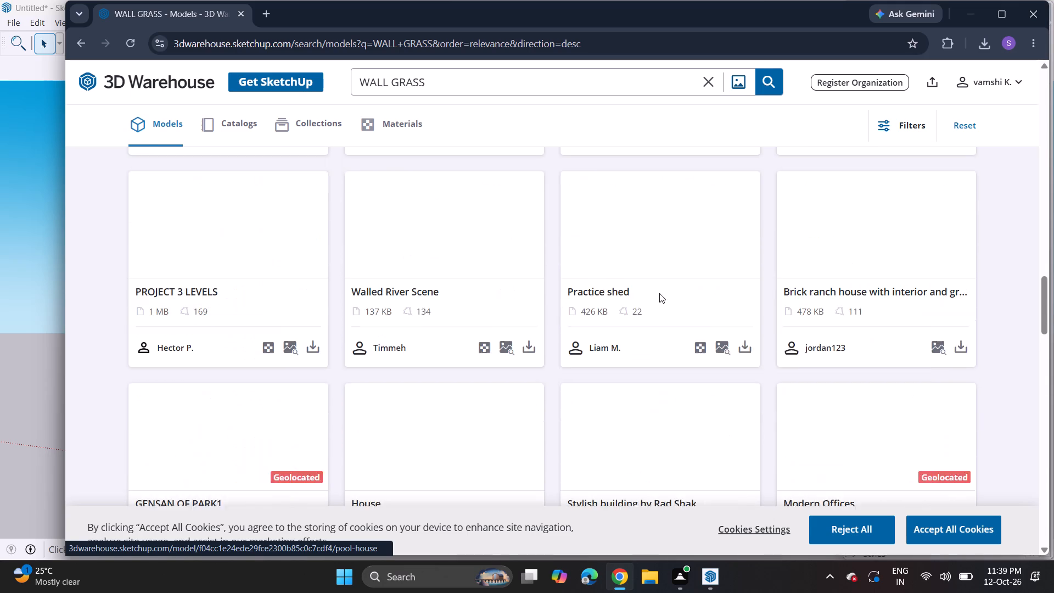
pyautogui.scroll(9, 659, 293)
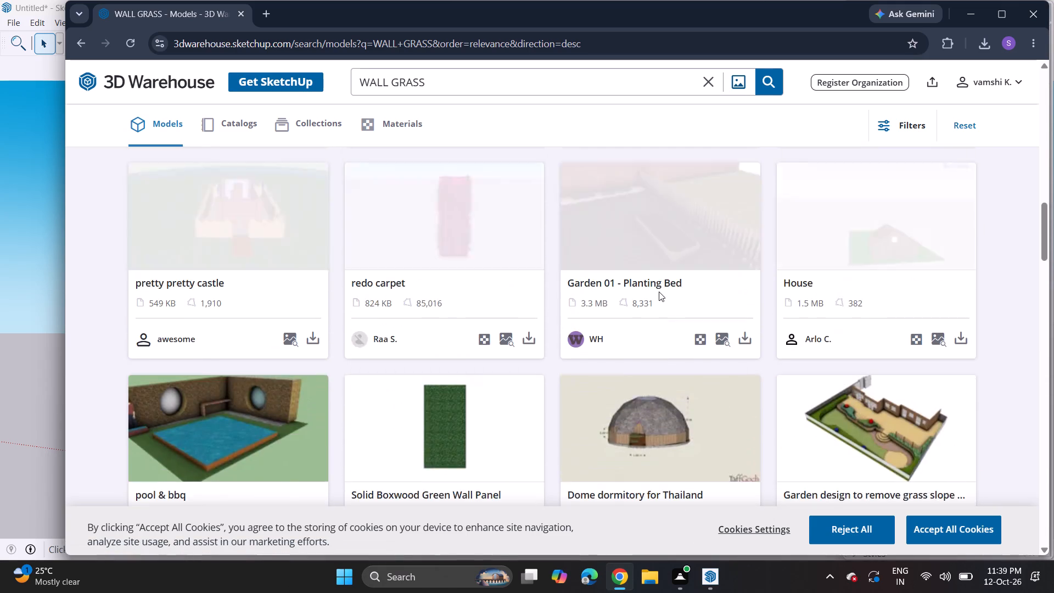
pyautogui.scroll(8, 659, 292)
pyautogui.scroll(-4, 659, 292)
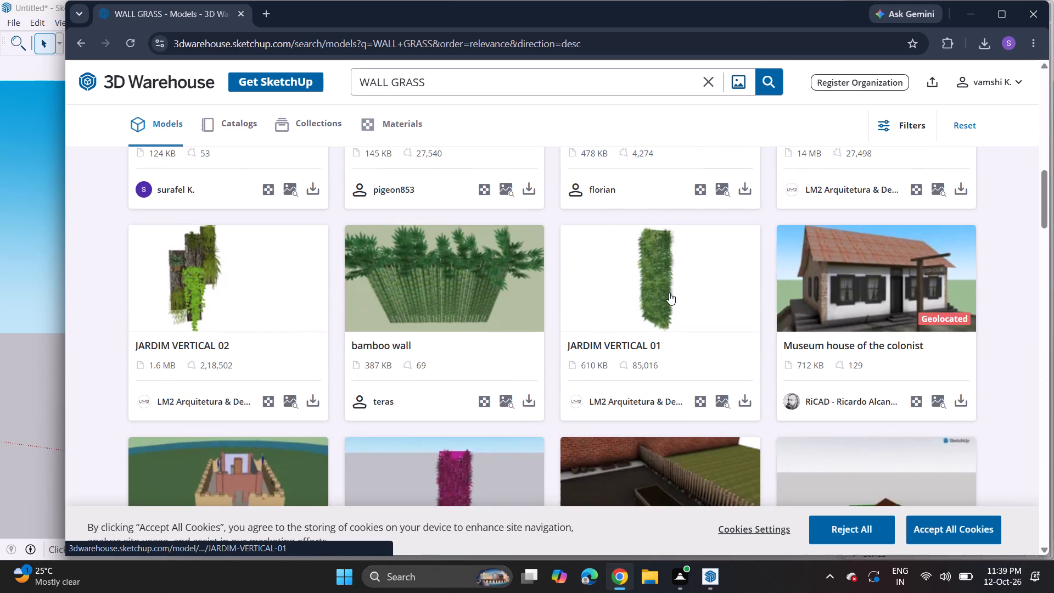
pyautogui.click(669, 293)
pyautogui.click(744, 399)
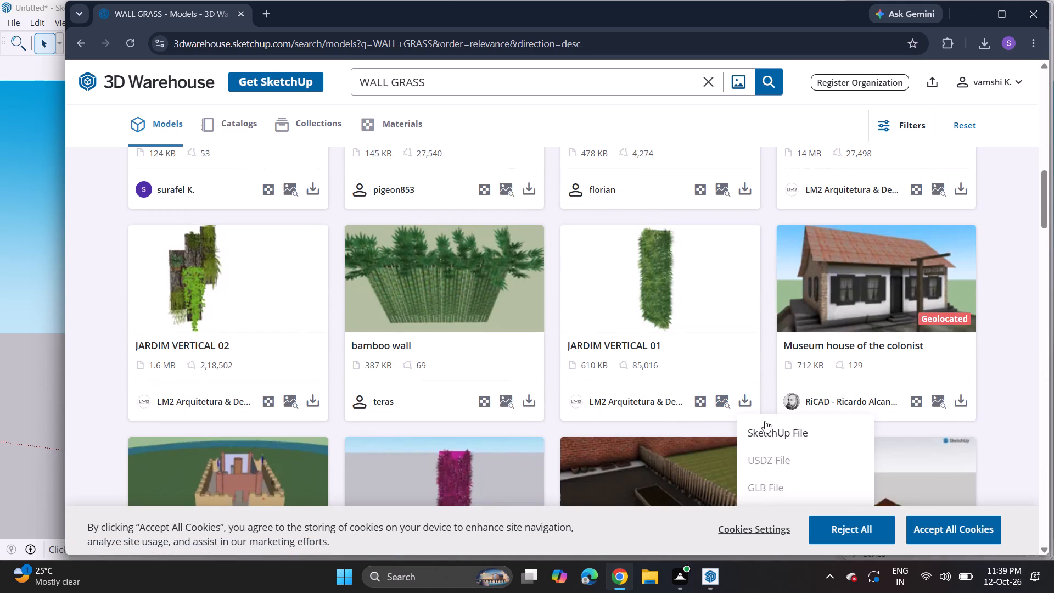
pyautogui.click(767, 424)
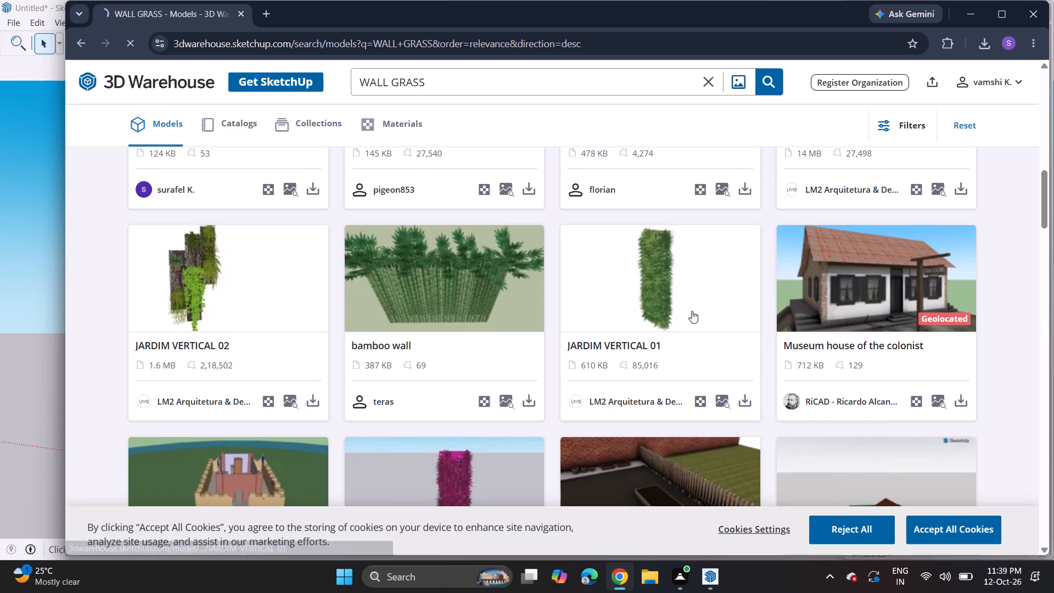
# Find the WALL GRASS model near the start of the results and download it as a SketchUp file.
pyautogui.scroll(6, 692, 311)
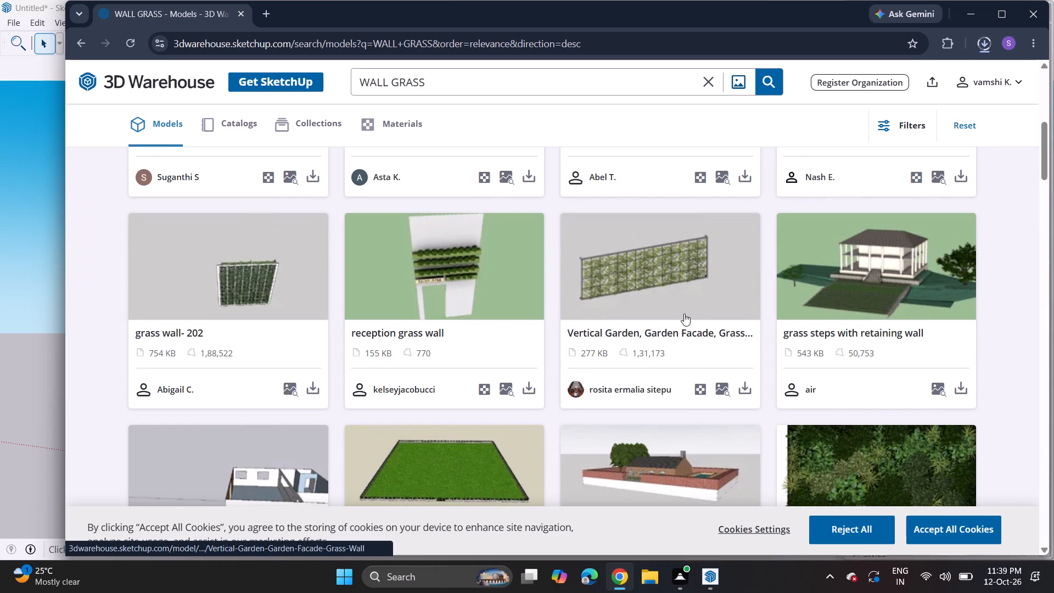
pyautogui.scroll(6, 684, 314)
pyautogui.scroll(-1, 683, 314)
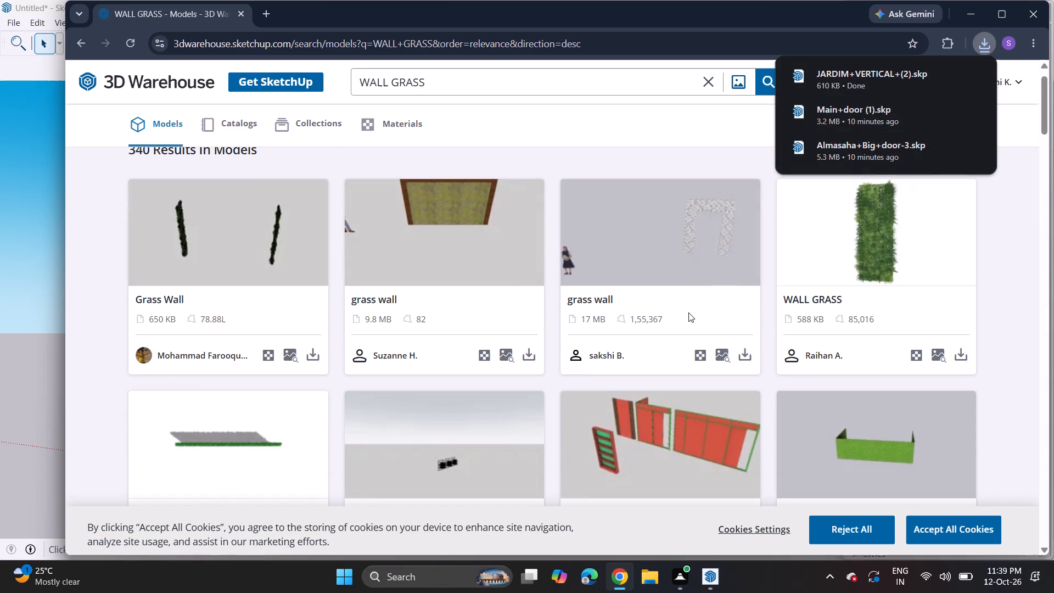
pyautogui.click(960, 315)
pyautogui.click(938, 344)
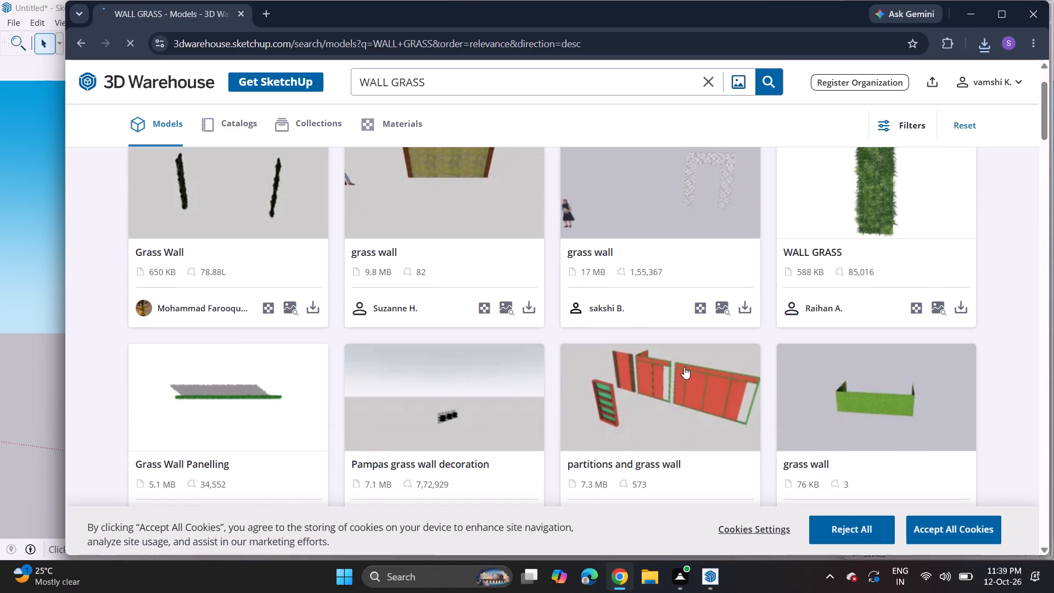
# Browse further through the WALL GRASS results for other green wall panel models.
pyautogui.scroll(-4, 670, 367)
pyautogui.scroll(-3, 506, 374)
pyautogui.scroll(1, 425, 386)
pyautogui.scroll(-6, 300, 412)
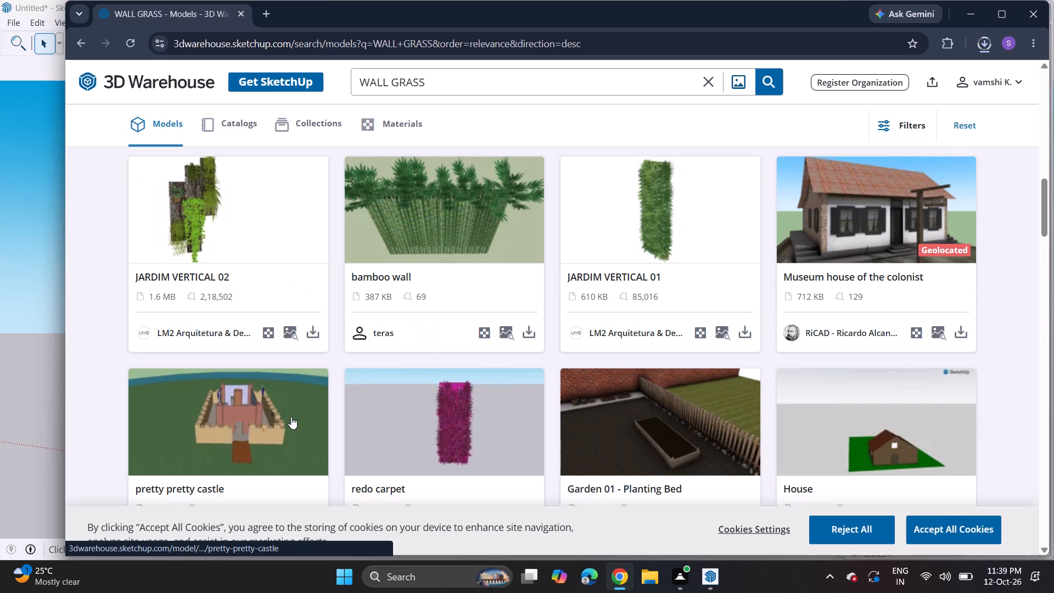
pyautogui.scroll(-5, 401, 377)
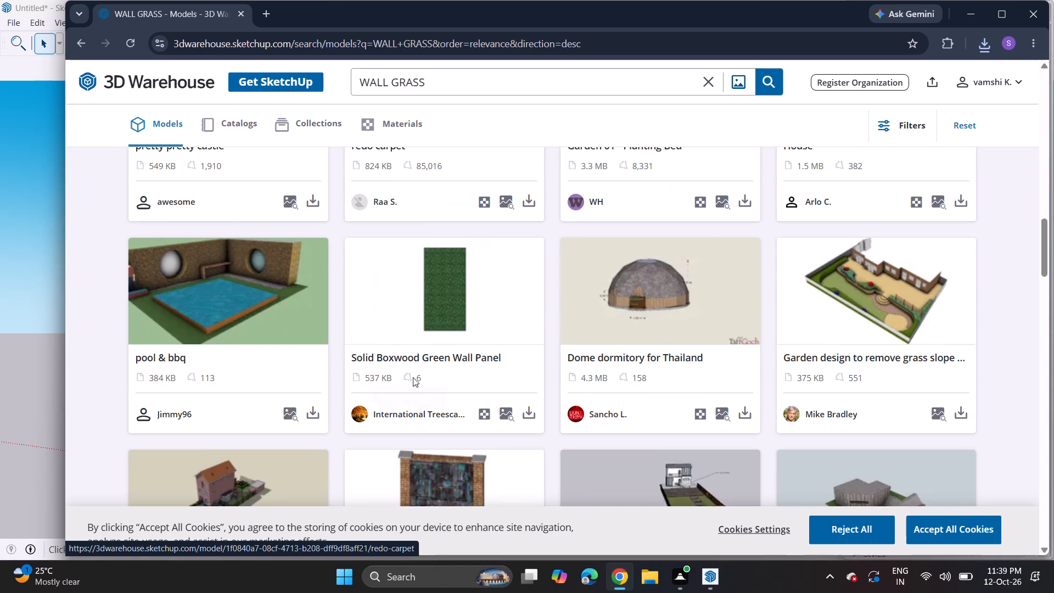
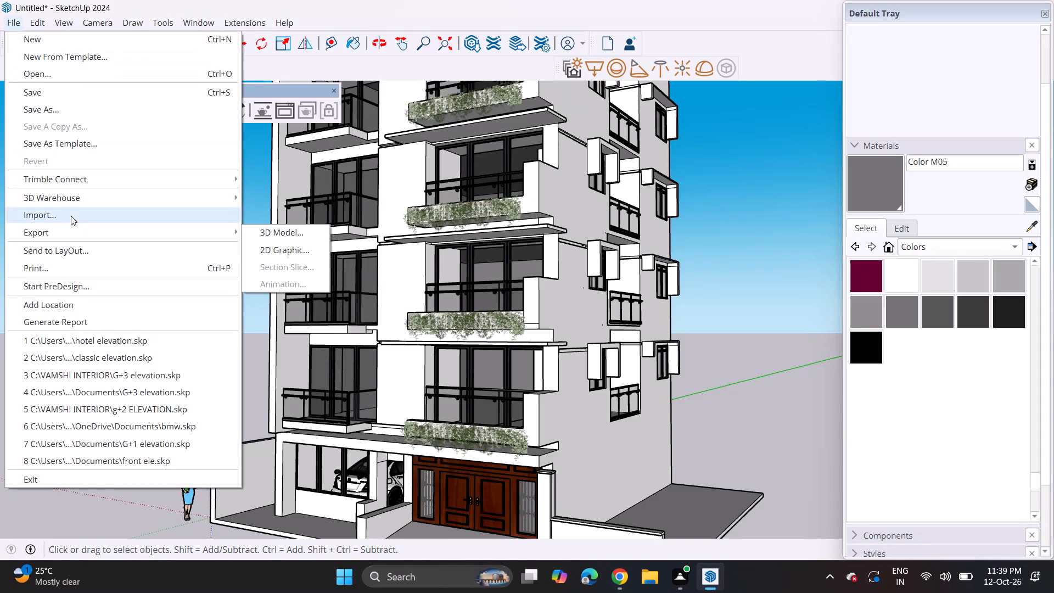
# Import the Component_1 green wall model from Downloads and place it beside the building's side wall near the entrance.
pyautogui.click(71, 216)
pyautogui.scroll(-2, 248, 221)
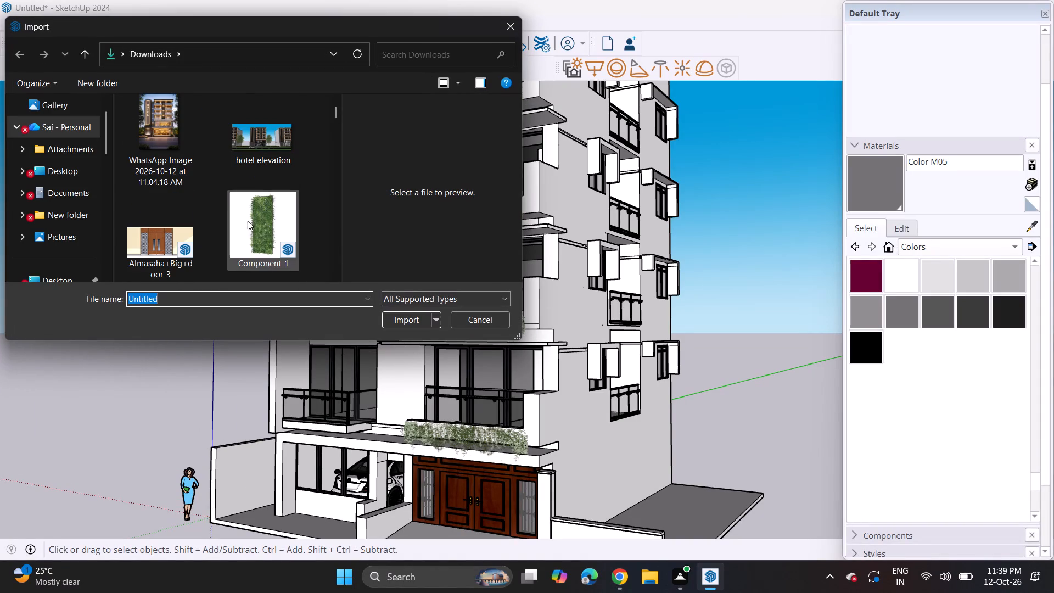
pyautogui.click(252, 219)
pyautogui.scroll(-3, 255, 223)
pyautogui.scroll(1, 213, 203)
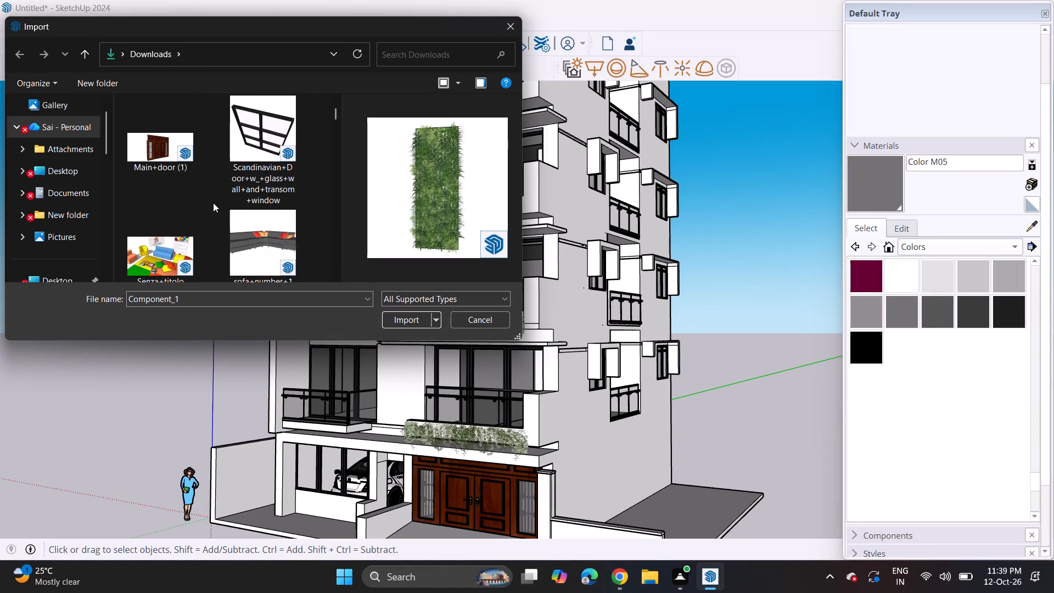
pyautogui.scroll(2, 213, 203)
pyautogui.click(177, 222)
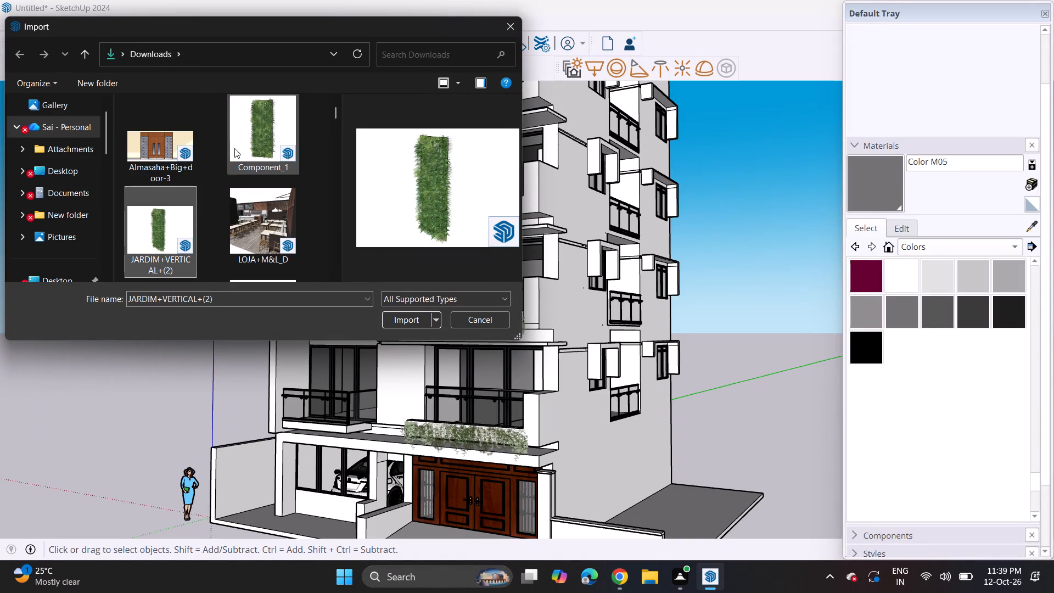
pyautogui.click(239, 147)
pyautogui.click(398, 321)
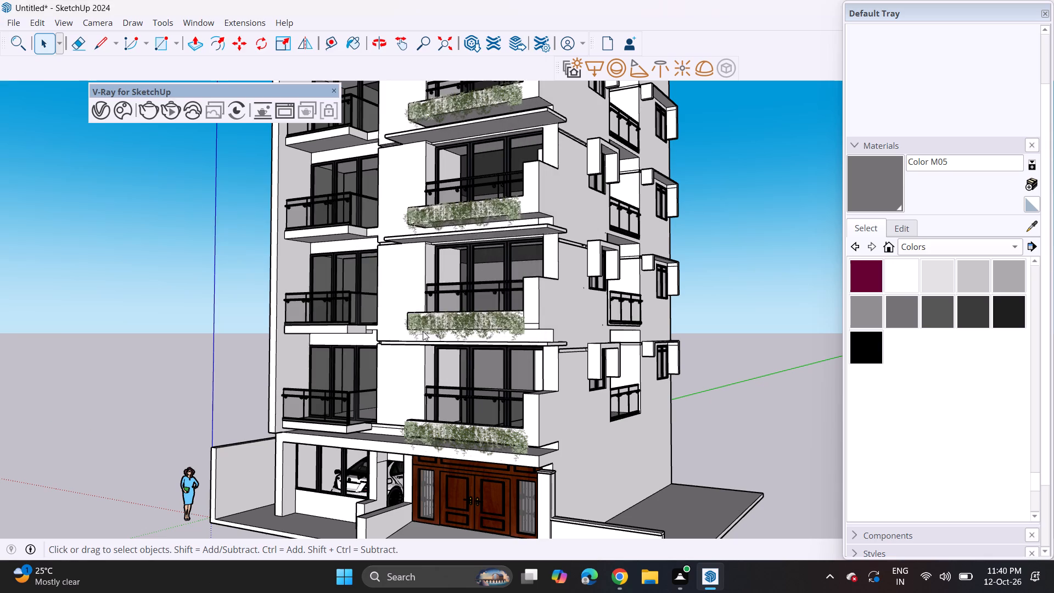
pyautogui.moveTo(663, 311); pyautogui.dragTo(661, 318)
pyautogui.click(661, 327)
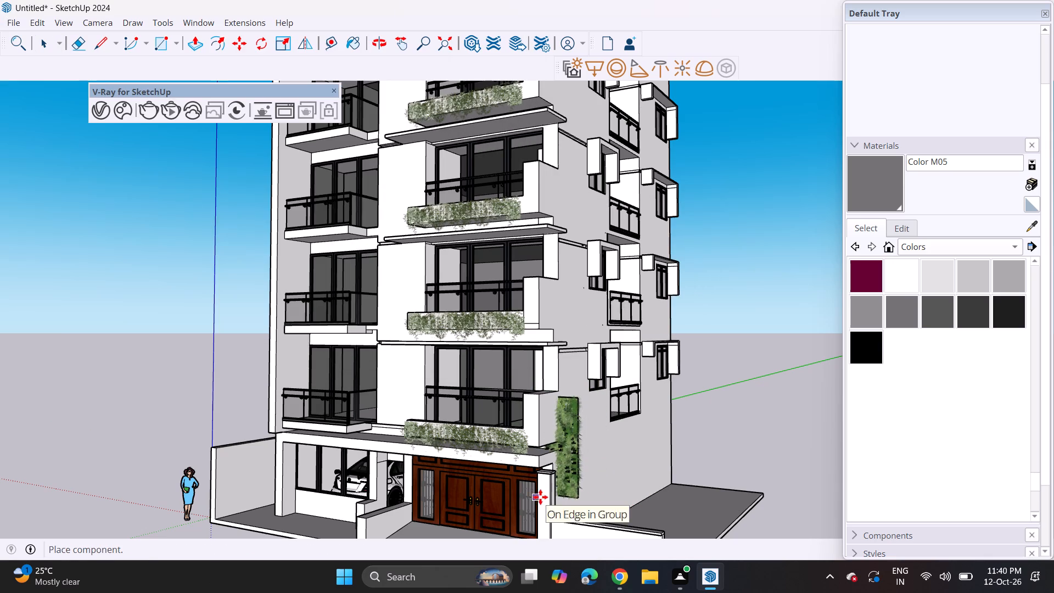
pyautogui.click(578, 496)
# Rotate the imported green wall panel a quarter turn in the facade plane so that it lies horizontally.
pyautogui.middleClick(670, 477)
pyautogui.scroll(-5, 668, 474)
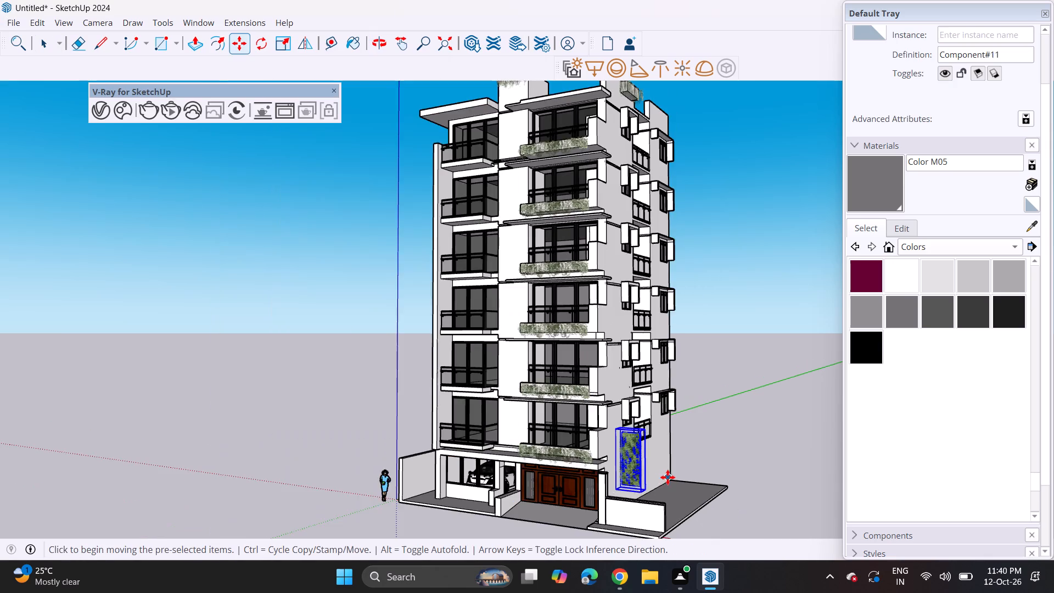
pyautogui.moveTo(669, 477); pyautogui.dragTo(703, 567, button='middle')
pyautogui.moveTo(265, 45); pyautogui.dragTo(278, 55)
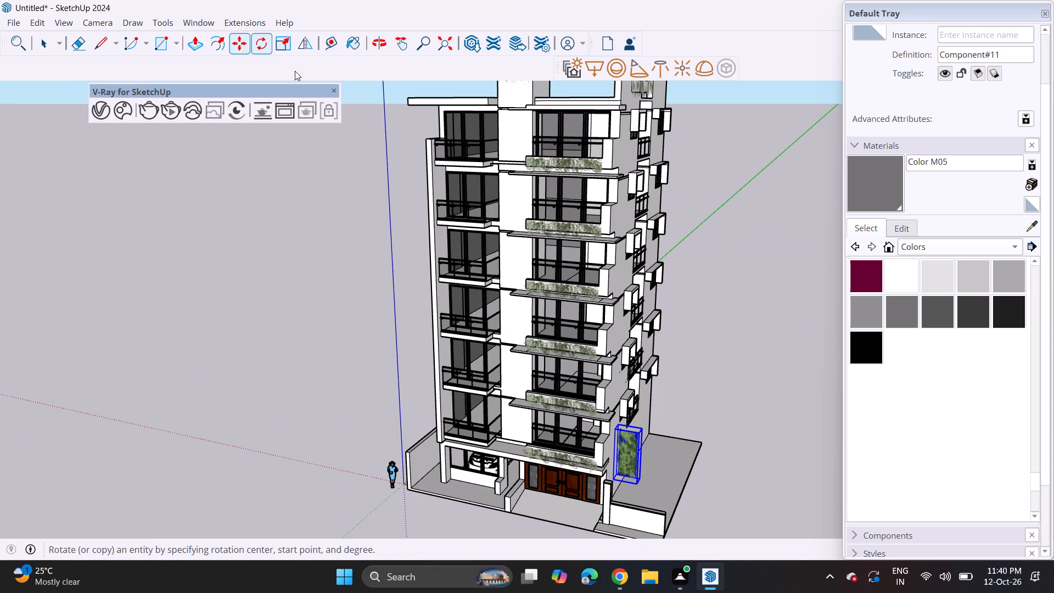
pyautogui.moveTo(646, 441); pyautogui.dragTo(739, 337, button='middle')
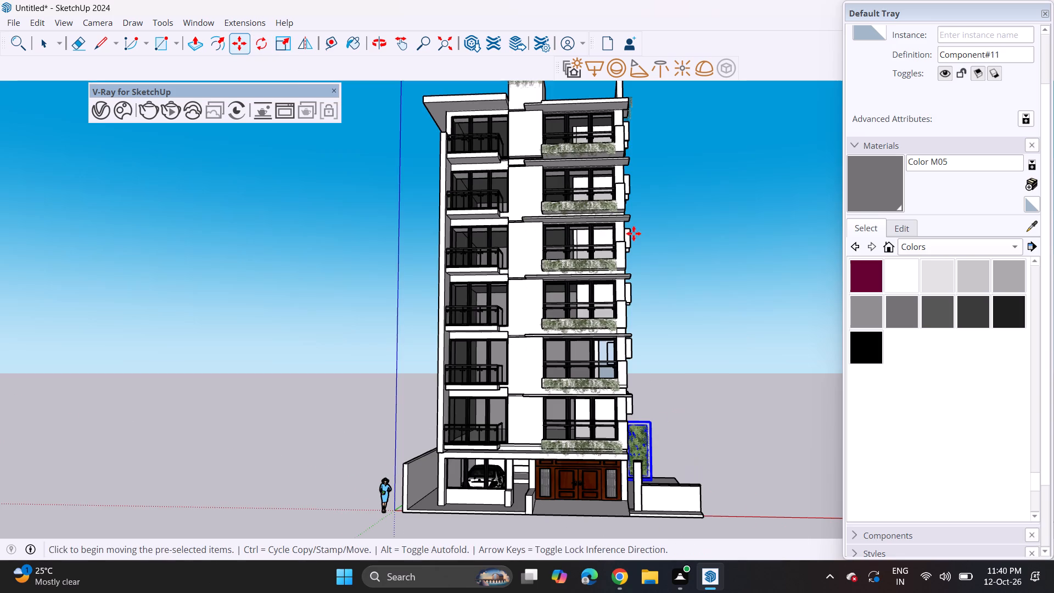
pyautogui.moveTo(255, 35); pyautogui.dragTo(265, 38)
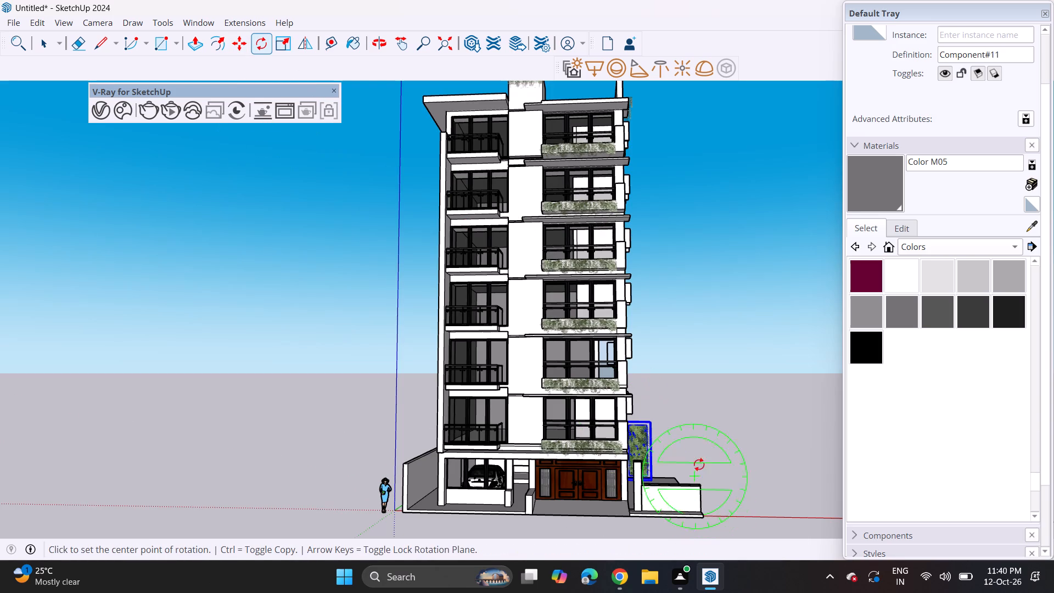
pyautogui.click(700, 451)
pyautogui.click(731, 448)
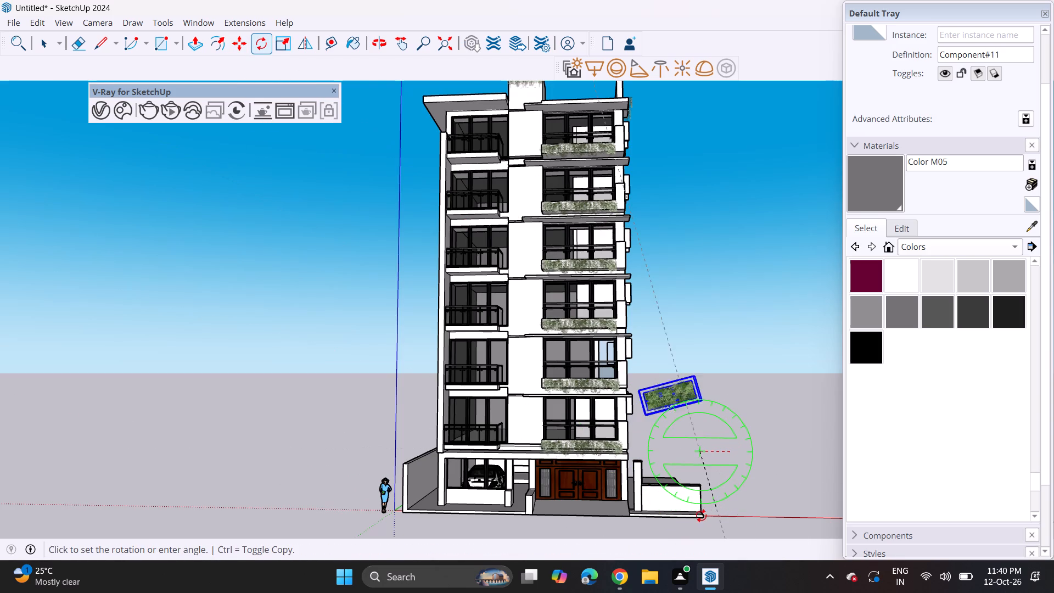
pyautogui.click(697, 521)
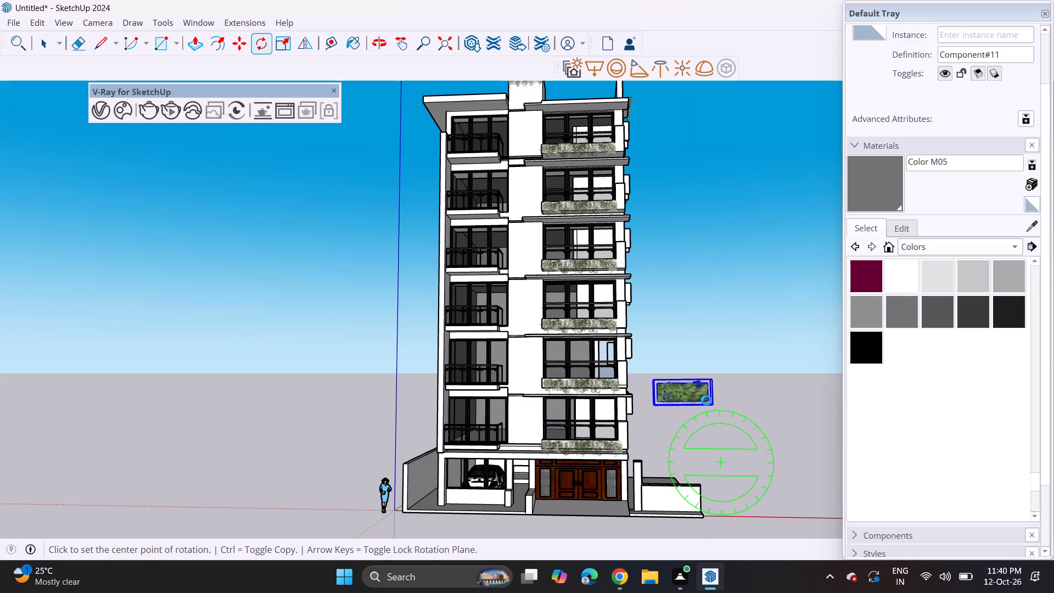
# Delete the hanging plant from the lowest balcony planter above the main door.
pyautogui.scroll(8, 707, 400)
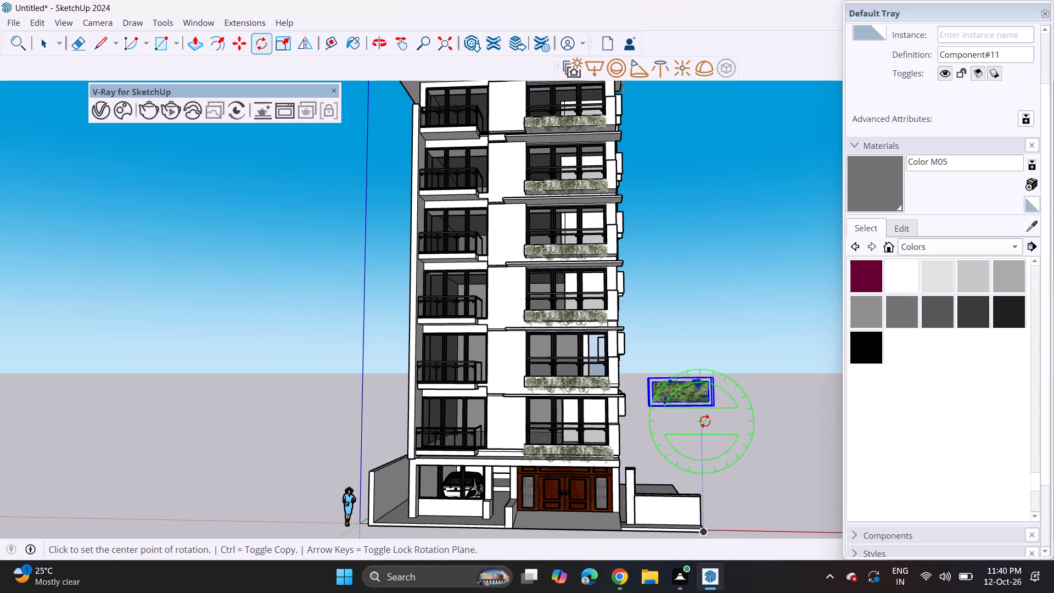
pyautogui.scroll(4, 709, 419)
pyautogui.press('space')
pyautogui.scroll(3, 711, 383)
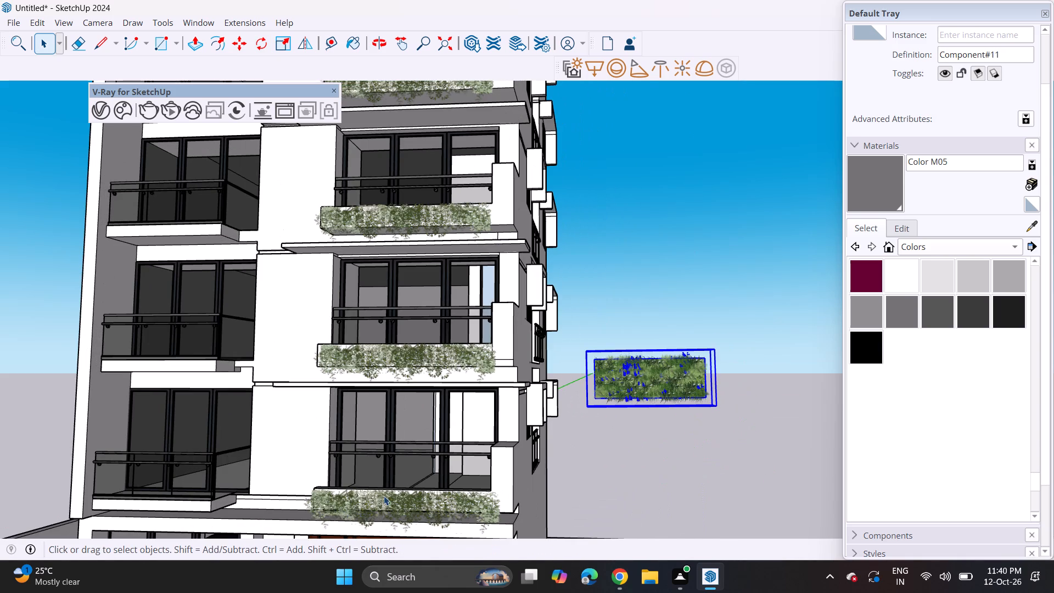
pyautogui.click(405, 503)
pyautogui.press('Delete')
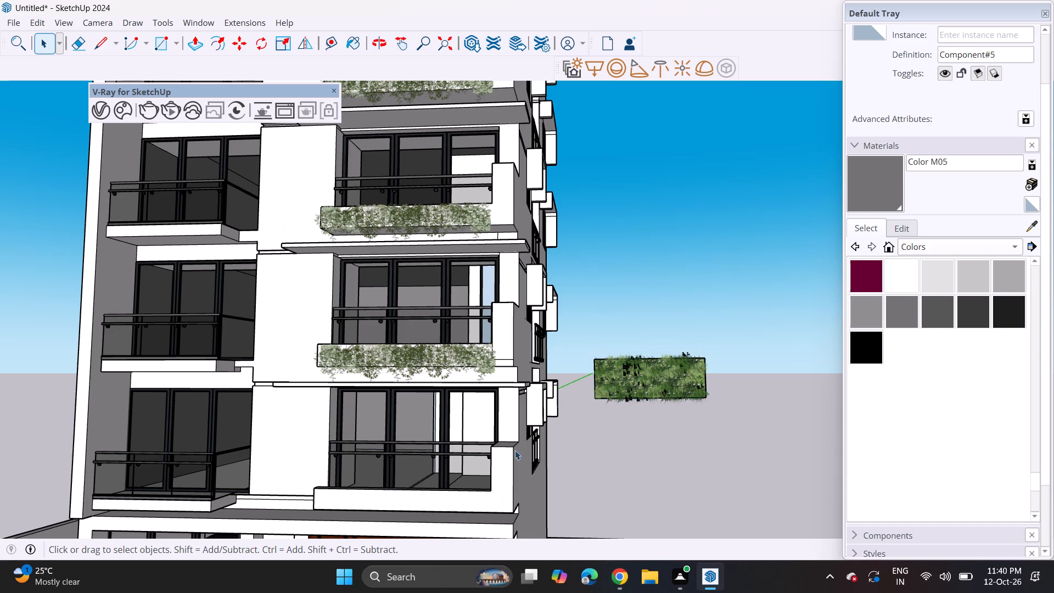
# Move the horizontal green panel by its top corner to the lowest balcony planter above the main door.
pyautogui.click(636, 392)
pyautogui.press('m')
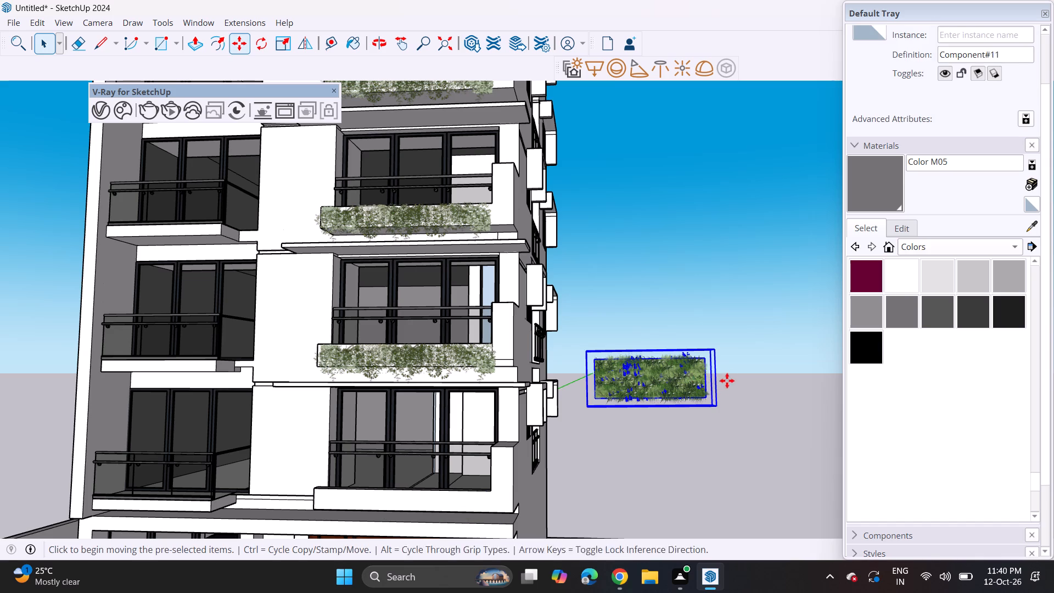
pyautogui.click(714, 346)
pyautogui.scroll(4, 419, 482)
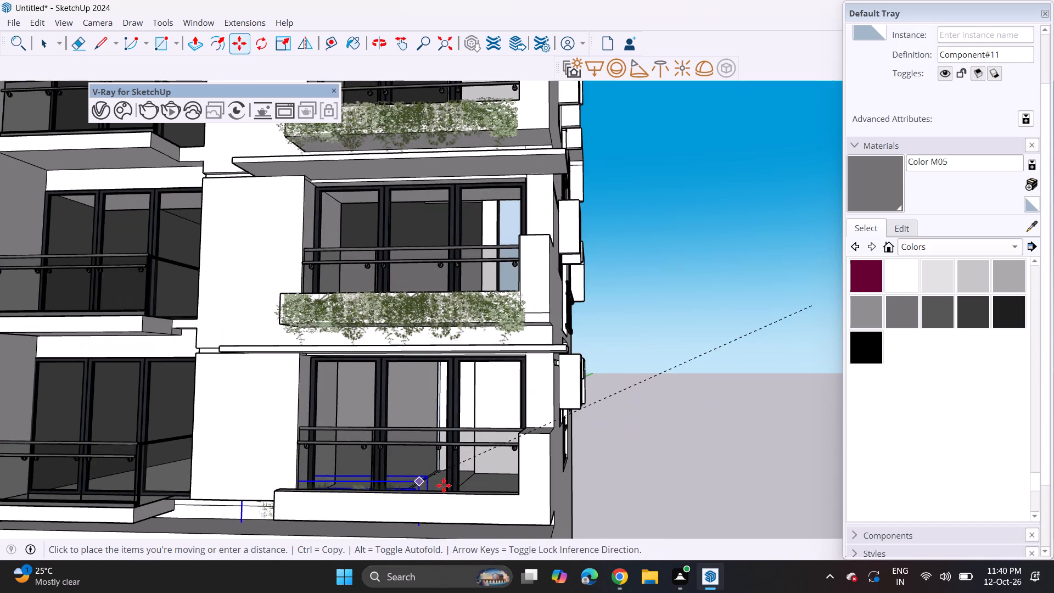
pyautogui.scroll(3, 455, 491)
pyautogui.click(521, 509)
# Move the green panel outward so that it stands in front of the lowest balcony planter.
pyautogui.scroll(-6, 532, 498)
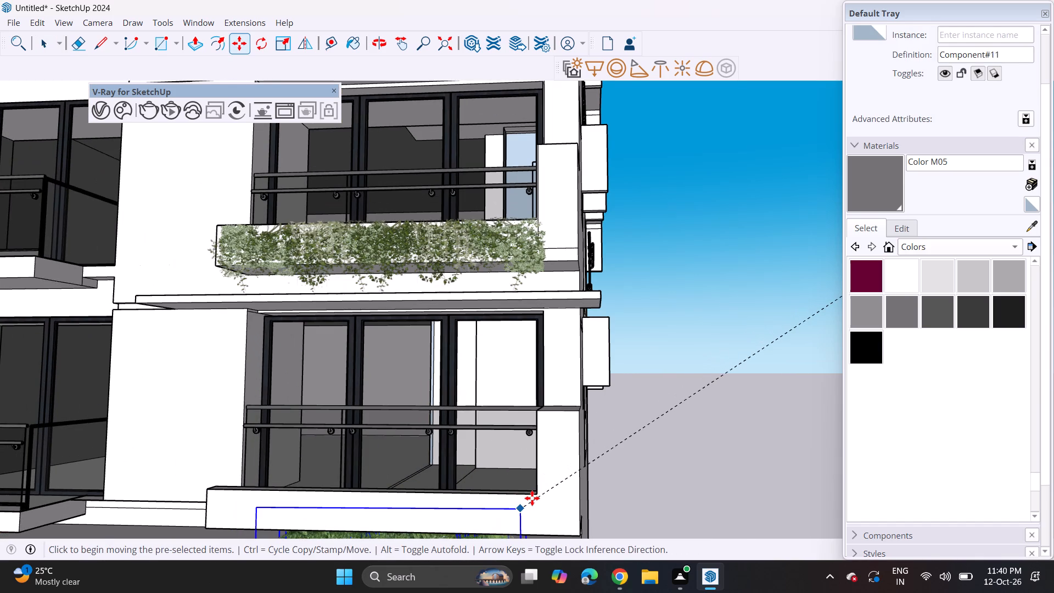
pyautogui.scroll(-3, 532, 498)
pyautogui.keyDown('shift'); pyautogui.moveTo(560, 485); pyautogui.dragTo(587, 331, button='middle'); pyautogui.keyUp('shift')
pyautogui.moveTo(593, 343); pyautogui.dragTo(331, 429, button='middle')
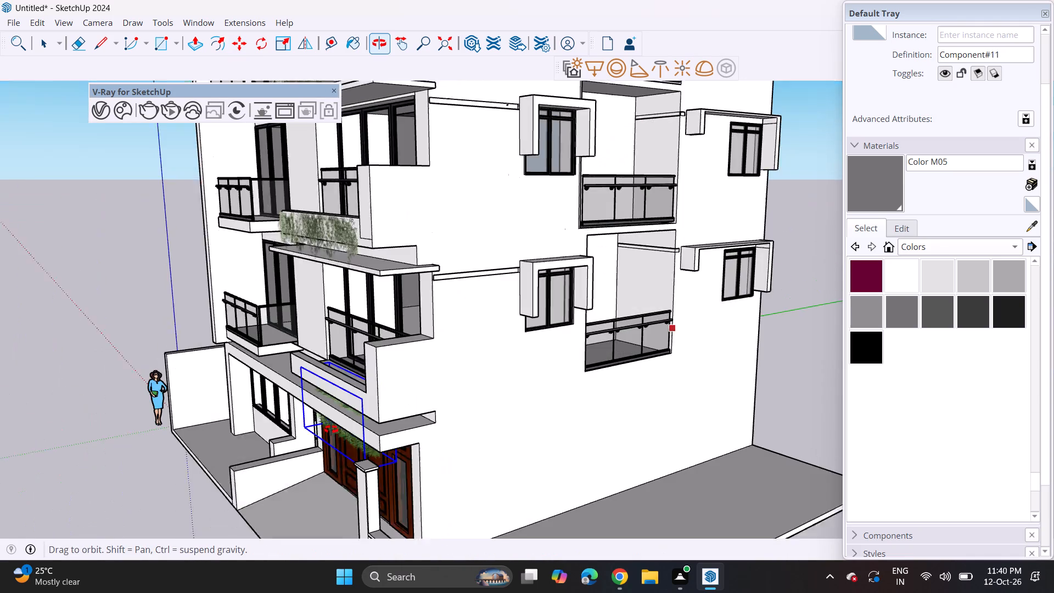
pyautogui.moveTo(331, 429); pyautogui.dragTo(339, 425, button='middle')
pyautogui.scroll(5, 387, 410)
pyautogui.click(385, 391)
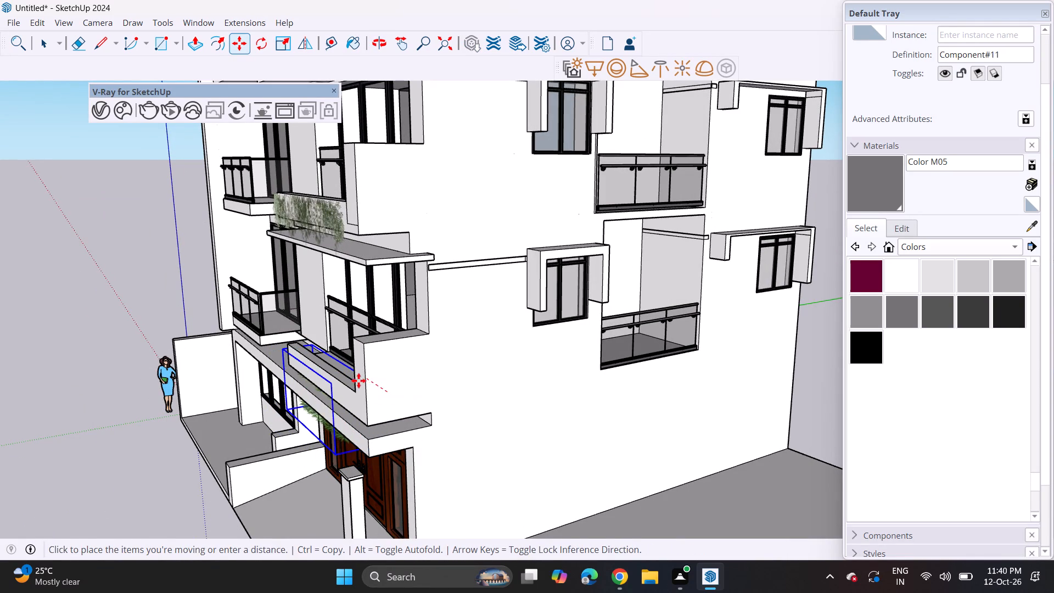
pyautogui.click(358, 381)
# Move the green panel back against the front face of the lowest balcony planter.
pyautogui.moveTo(306, 433); pyautogui.dragTo(528, 416, button='middle')
pyautogui.moveTo(363, 433); pyautogui.dragTo(472, 428, button='middle')
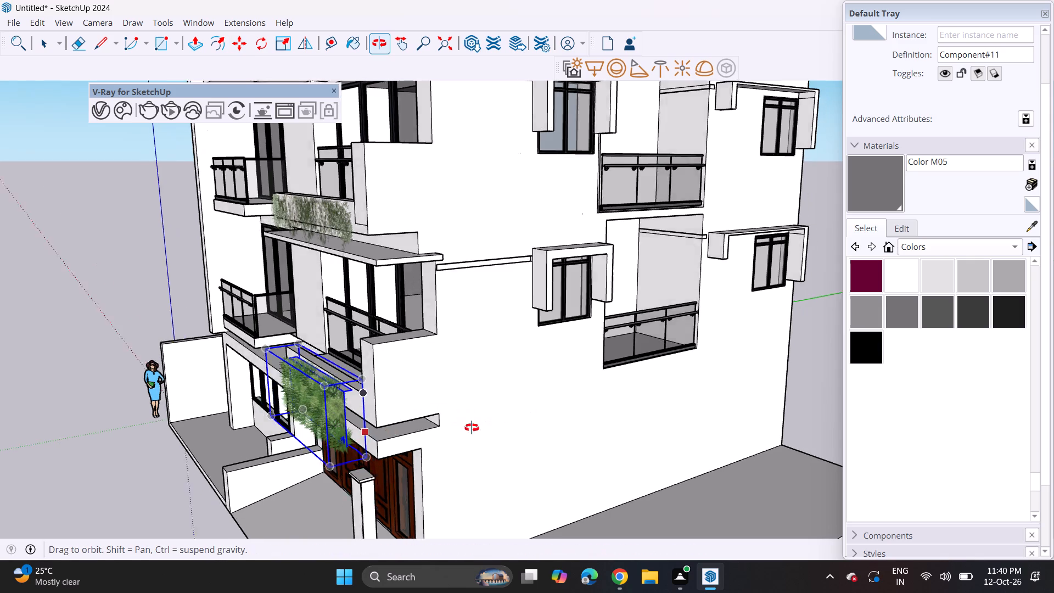
pyautogui.moveTo(472, 428); pyautogui.dragTo(818, 410, button='middle')
pyautogui.scroll(7, 581, 427)
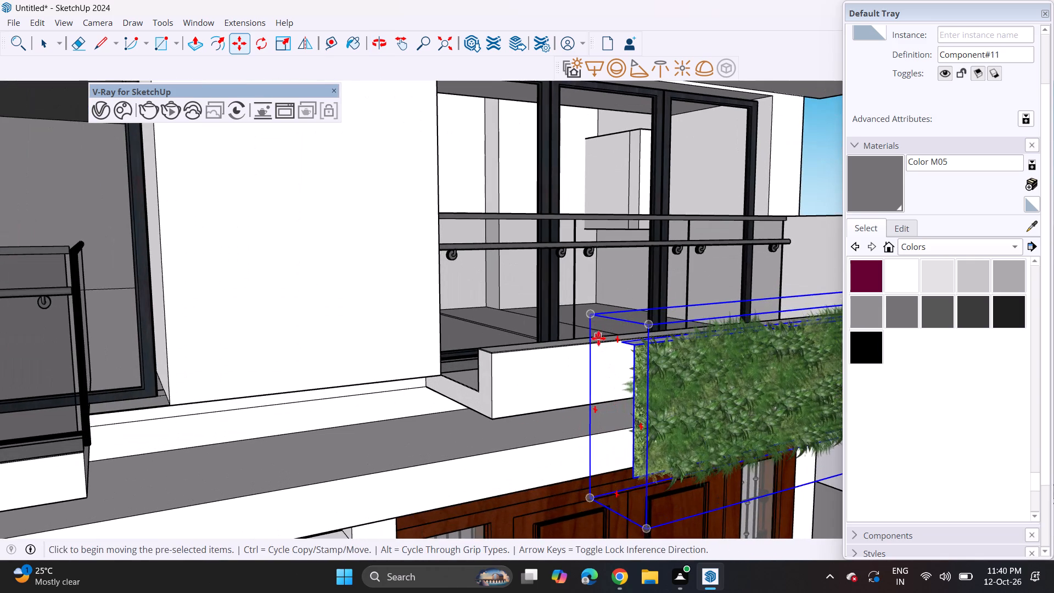
pyautogui.moveTo(600, 342); pyautogui.dragTo(766, 386, button='middle')
pyautogui.click(763, 358)
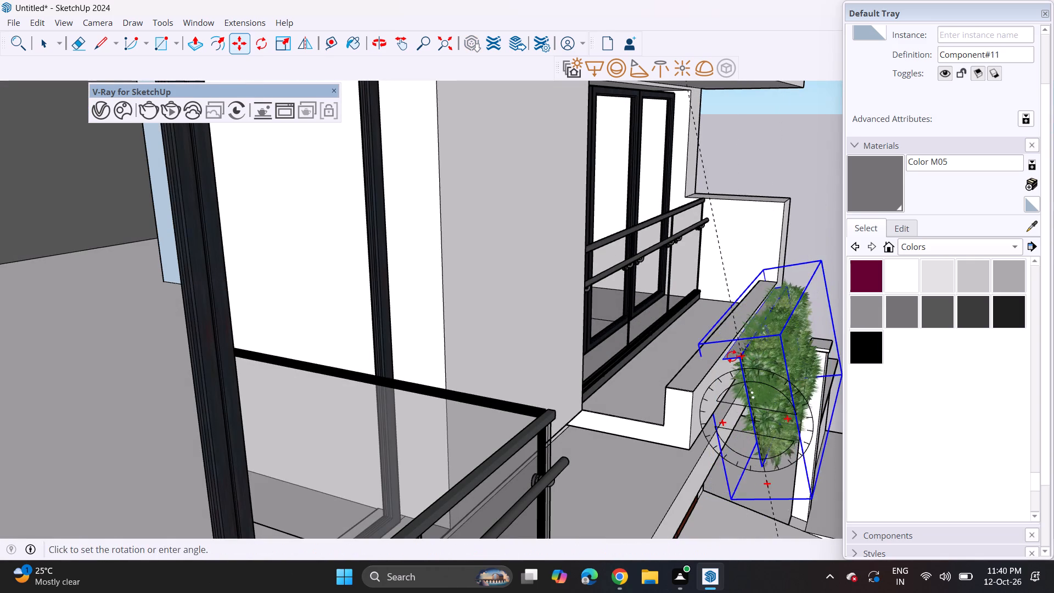
pyautogui.press('Escape')
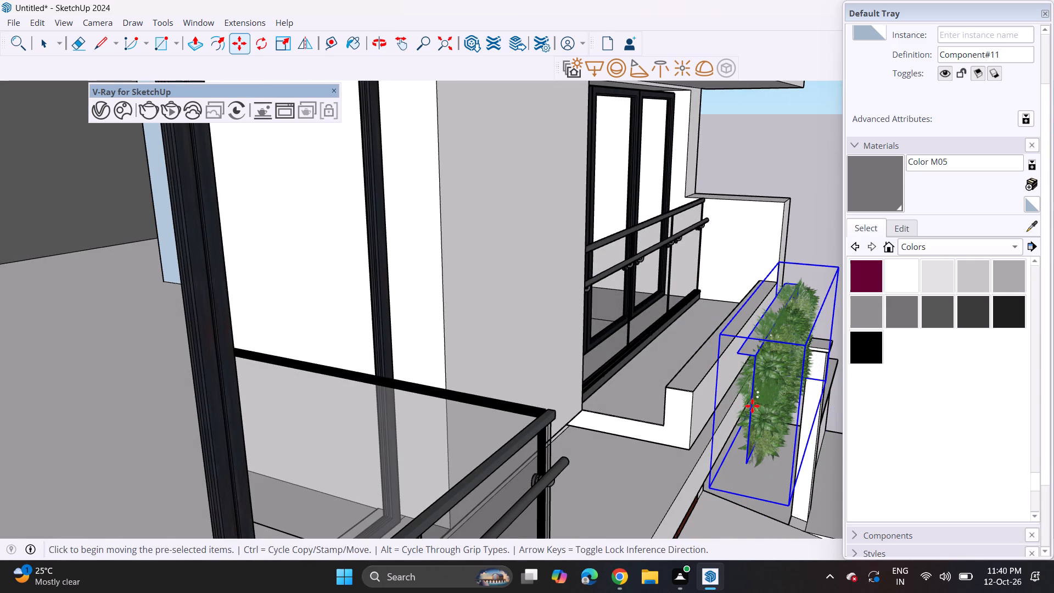
pyautogui.click(760, 403)
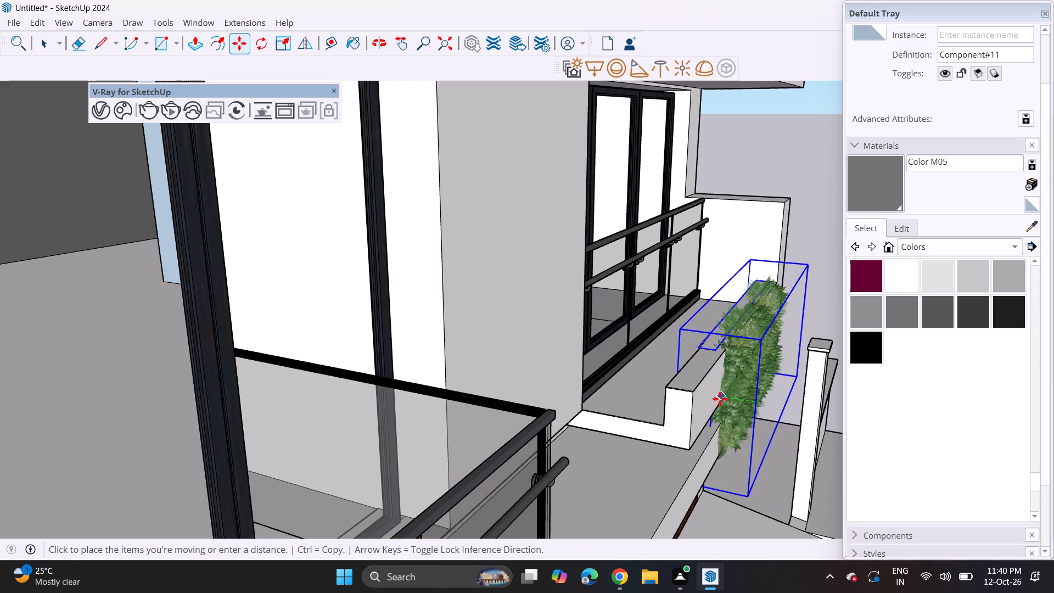
pyautogui.click(720, 399)
# Scale down the green panel's height from its bottom to match the planter's front face.
pyautogui.moveTo(743, 393); pyautogui.dragTo(525, 337, button='middle')
pyautogui.scroll(-3, 677, 430)
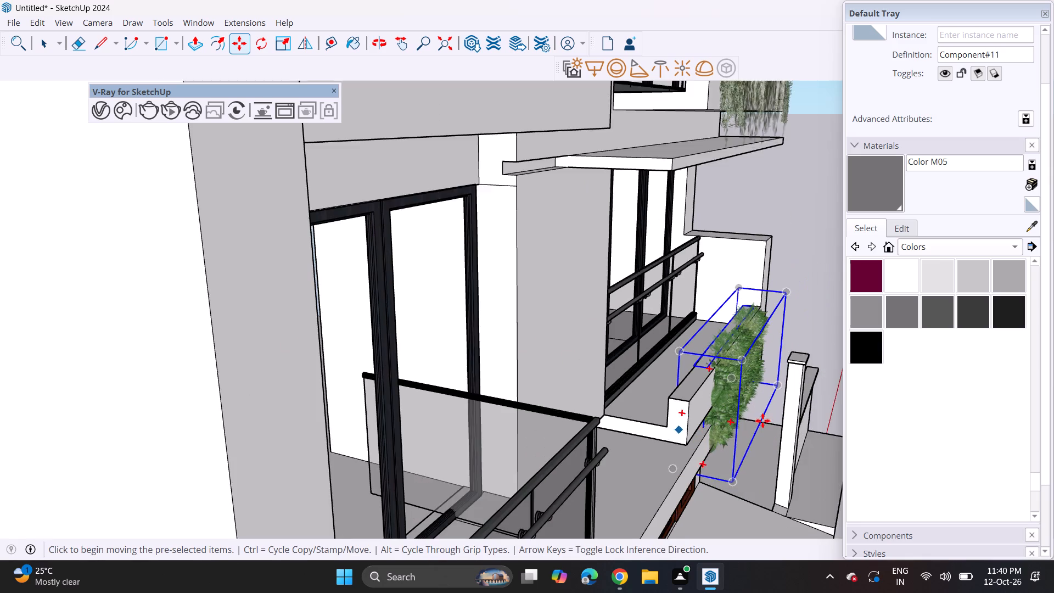
pyautogui.moveTo(763, 421); pyautogui.dragTo(489, 349, button='middle')
pyautogui.scroll(-4, 532, 397)
pyautogui.keyDown('shift'); pyautogui.moveTo(606, 441); pyautogui.dragTo(401, 356, button='middle'); pyautogui.keyUp('shift')
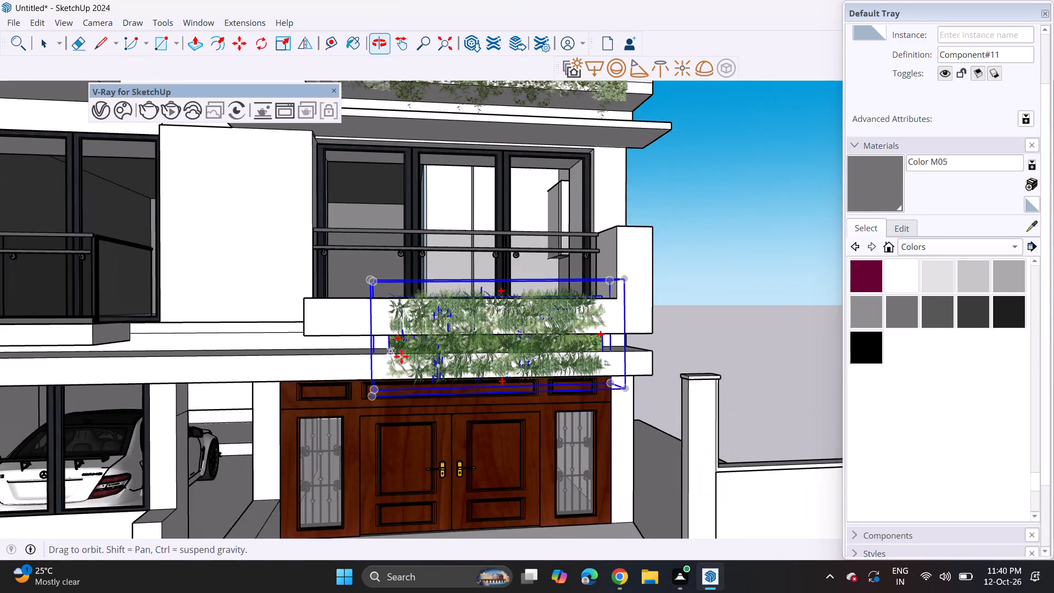
pyautogui.keyDown('shift'); pyautogui.moveTo(401, 356); pyautogui.dragTo(393, 353, button='middle'); pyautogui.keyUp('shift')
pyautogui.moveTo(491, 383); pyautogui.dragTo(198, 396, button='middle')
pyautogui.moveTo(284, 332); pyautogui.dragTo(304, 268, button='middle')
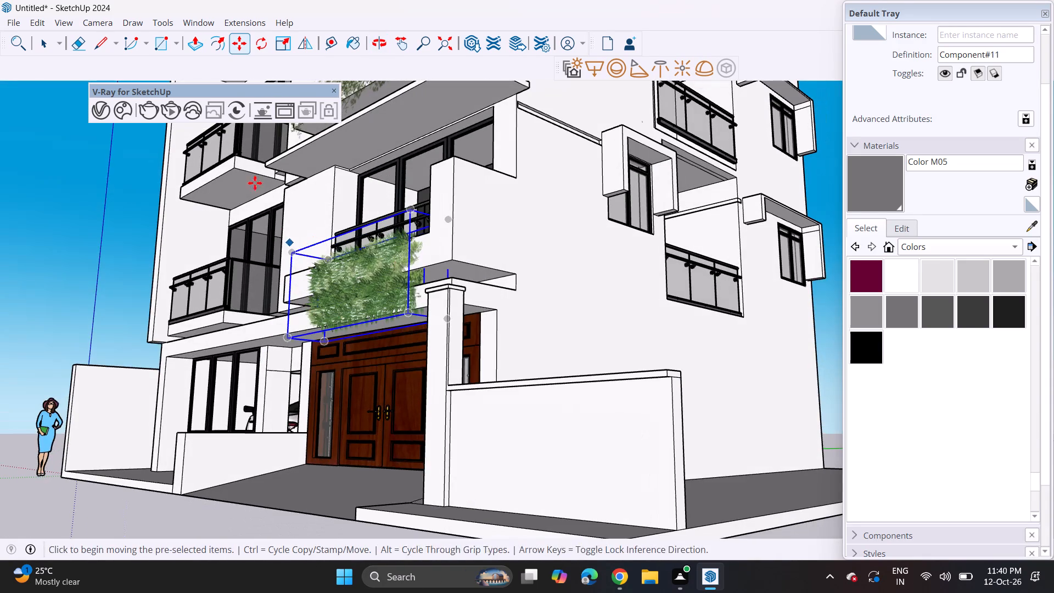
pyautogui.moveTo(281, 44); pyautogui.dragTo(288, 49)
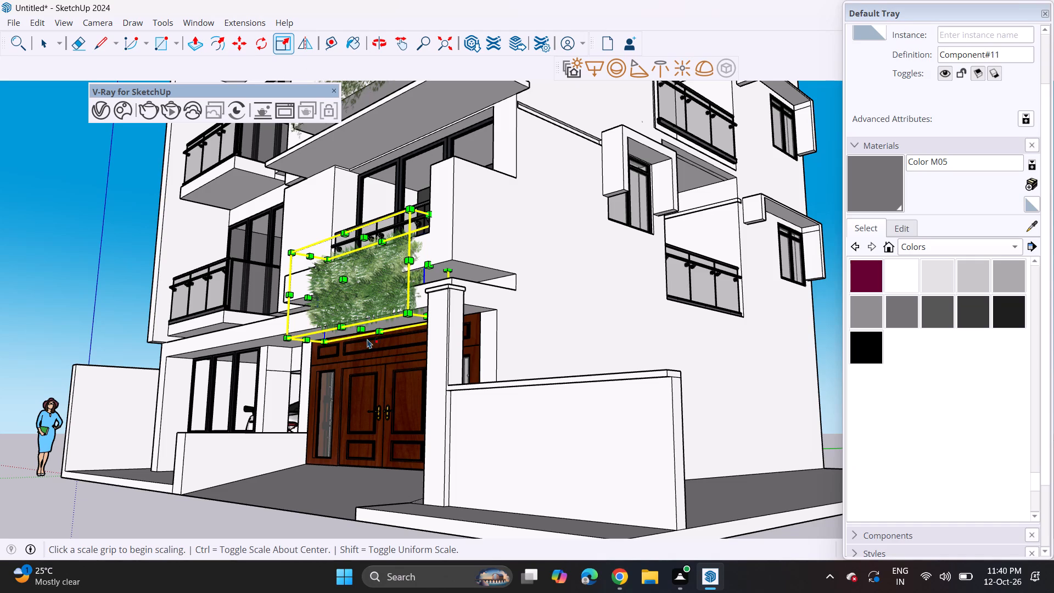
pyautogui.click(366, 331)
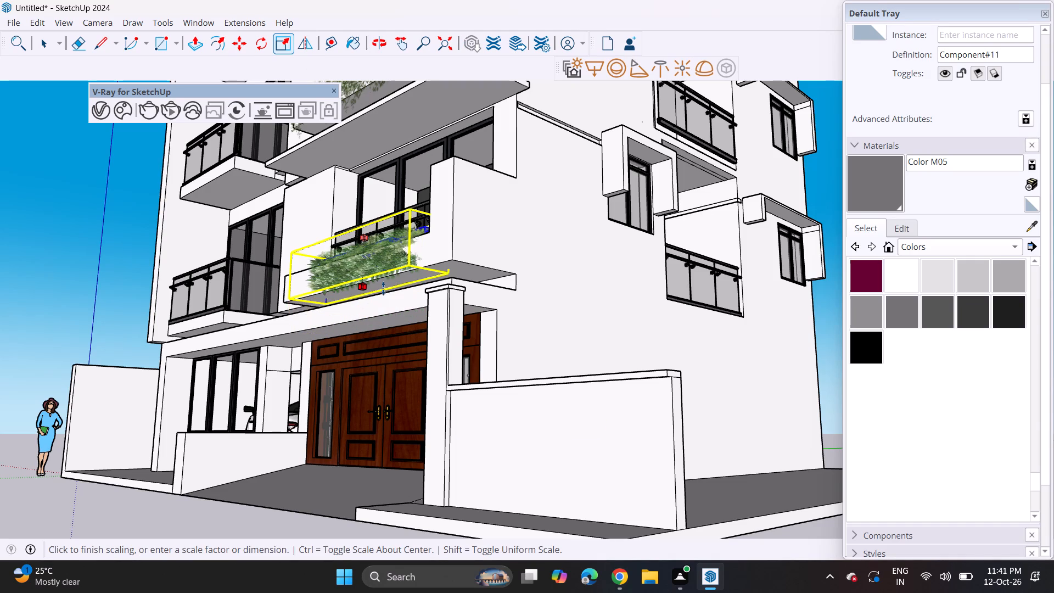
pyautogui.click(383, 288)
# Scale the green panel lengthwise from both ends so that it spans the front of the balcony planter.
pyautogui.moveTo(377, 278); pyautogui.dragTo(424, 333, button='middle')
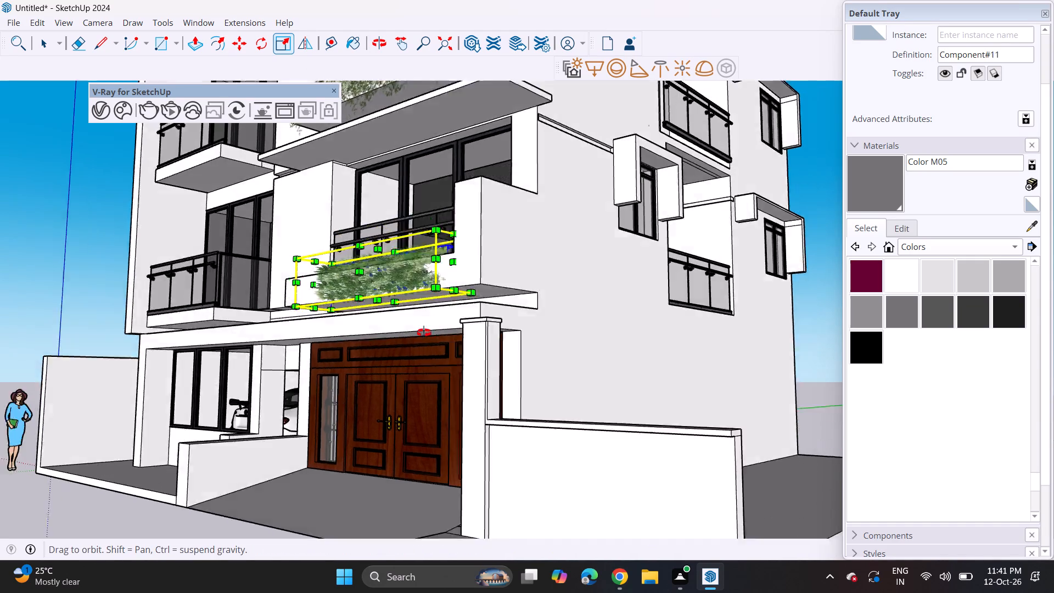
pyautogui.moveTo(424, 333); pyautogui.dragTo(432, 339, button='middle')
pyautogui.click(487, 305)
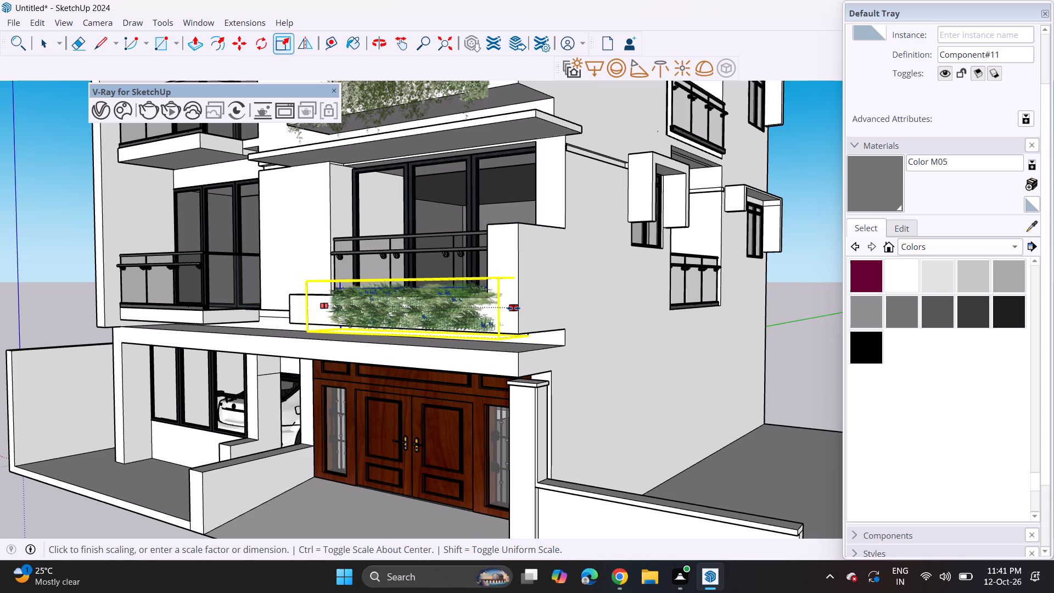
pyautogui.click(507, 304)
pyautogui.moveTo(333, 310); pyautogui.dragTo(587, 334, button='middle')
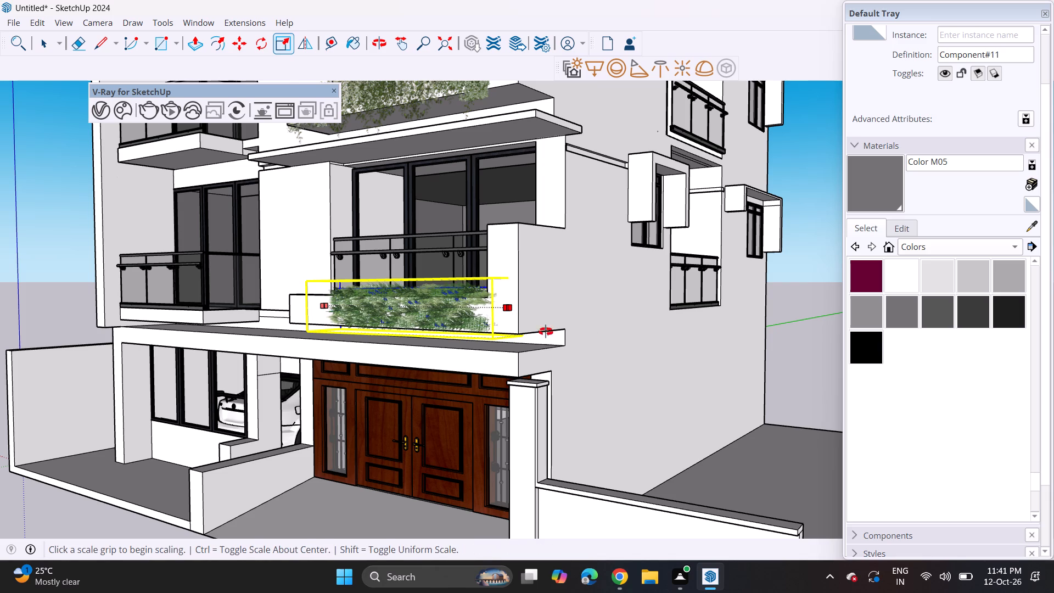
pyautogui.scroll(3, 512, 316)
pyautogui.click(516, 328)
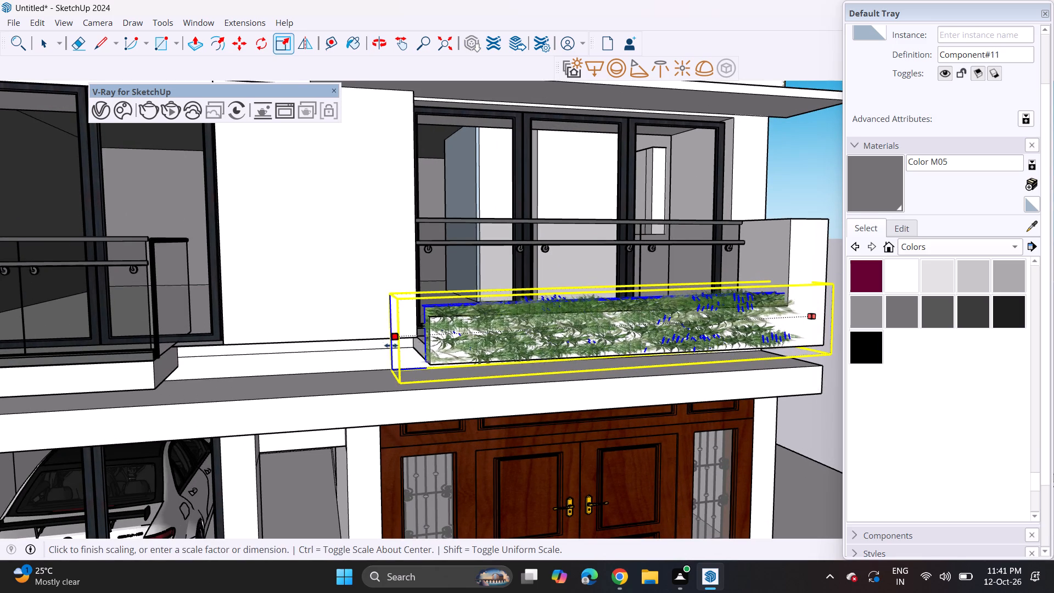
pyautogui.click(396, 347)
# Deselect the green panel and examine how the fitted greenery looks on the building's facade.
pyautogui.scroll(-8, 639, 385)
pyautogui.moveTo(659, 382); pyautogui.dragTo(371, 372, button='middle')
pyautogui.press('space')
pyautogui.click(80, 323)
pyautogui.scroll(-2, 113, 339)
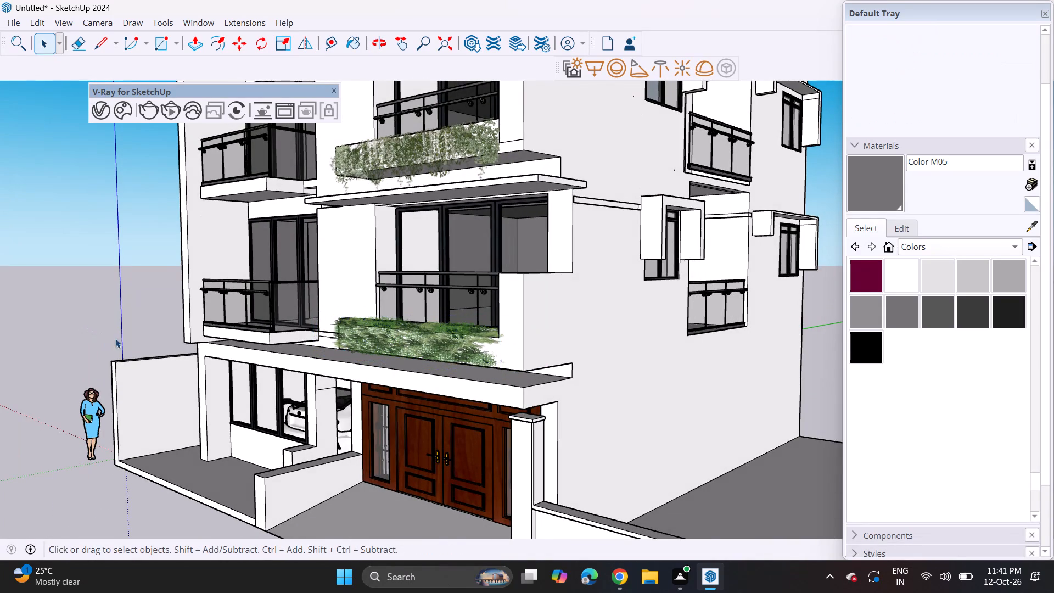
pyautogui.moveTo(115, 348); pyautogui.dragTo(206, 321, button='middle')
pyautogui.scroll(-5, 206, 321)
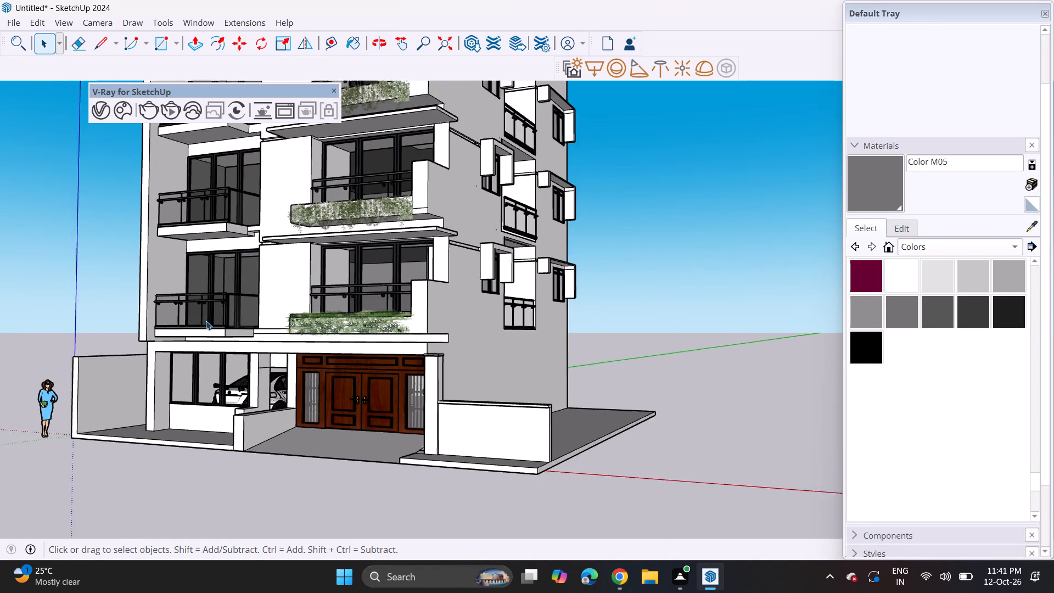
# Delete the old hanging plants from the five balcony planters above the lowest one.
pyautogui.moveTo(213, 327); pyautogui.dragTo(281, 453, button='middle')
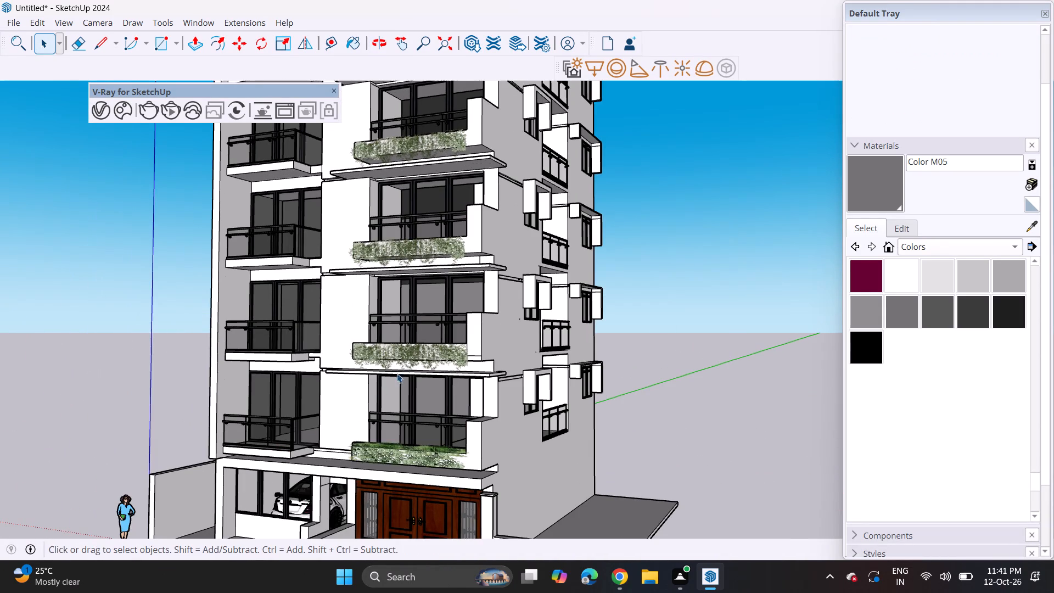
pyautogui.click(408, 360)
pyautogui.press('Delete')
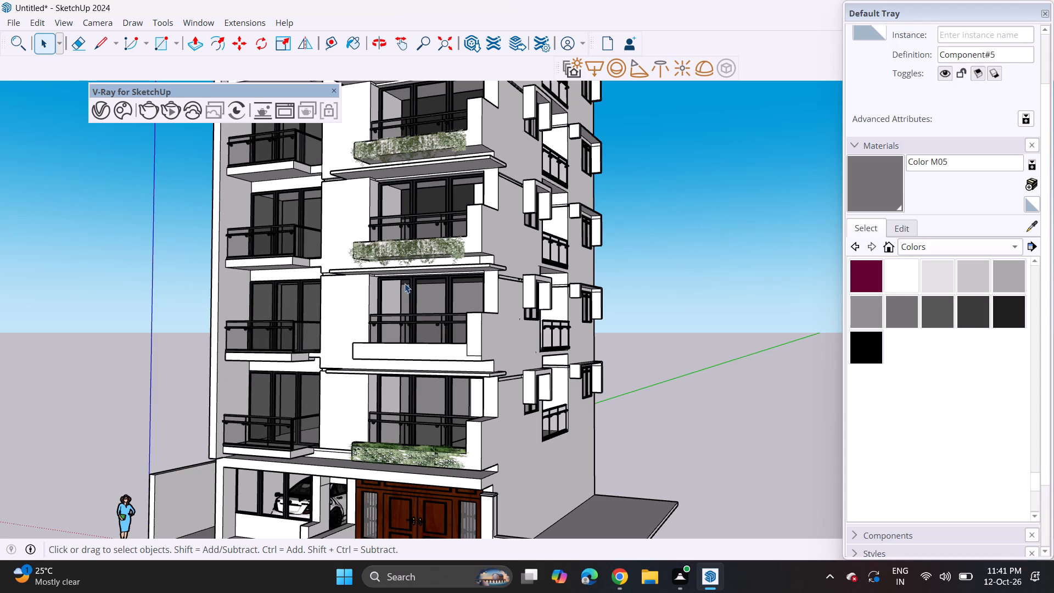
pyautogui.click(417, 244)
pyautogui.press('Delete')
pyautogui.click(431, 148)
pyautogui.press('Delete')
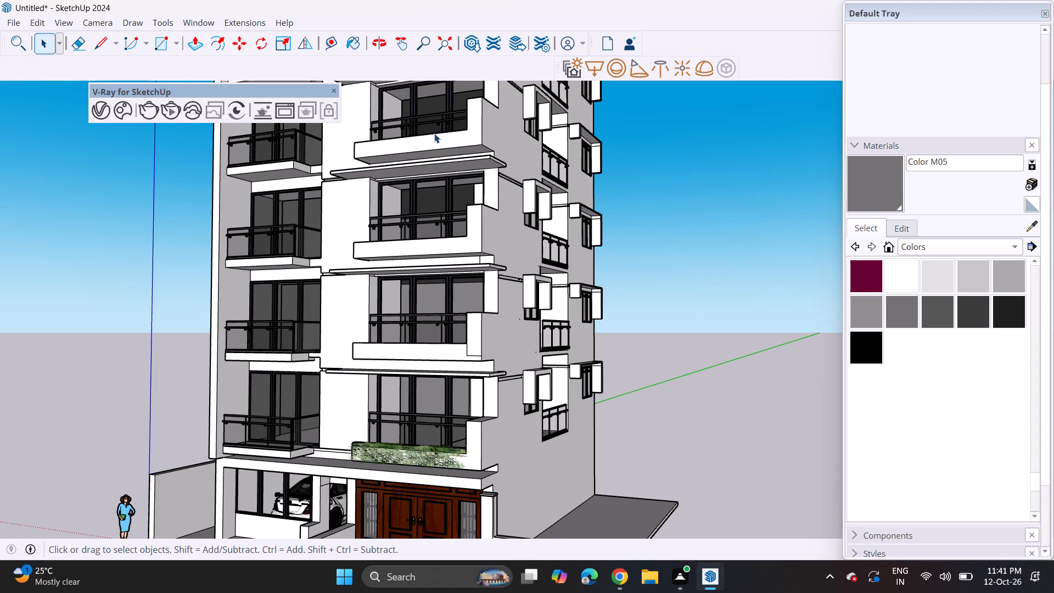
pyautogui.scroll(-4, 434, 133)
pyautogui.keyDown('shift'); pyautogui.moveTo(425, 136); pyautogui.dragTo(422, 283, button='middle'); pyautogui.keyUp('shift')
pyautogui.click(431, 217)
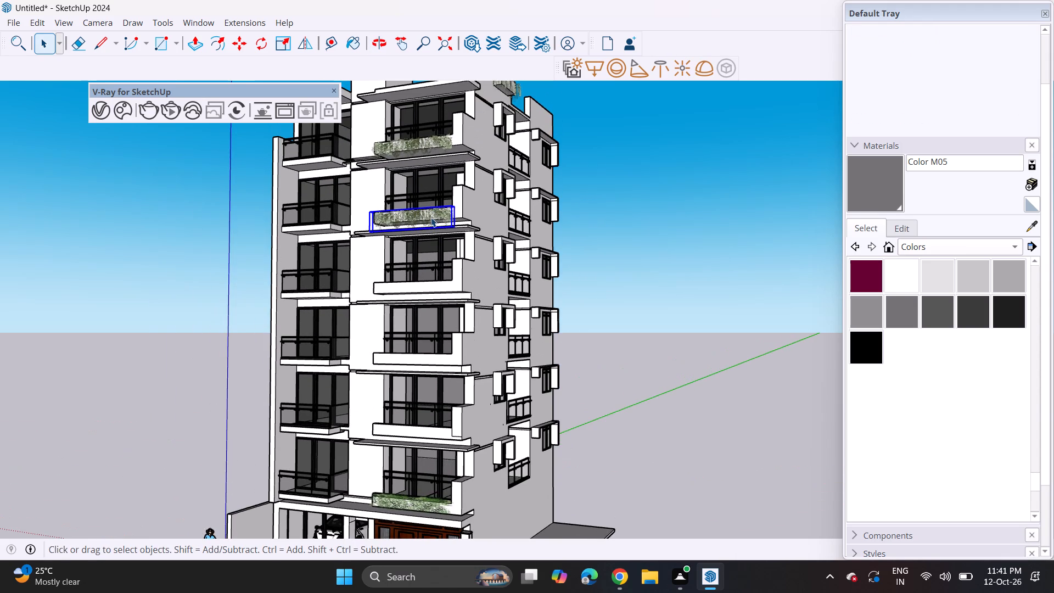
pyautogui.press('Delete')
pyautogui.click(430, 150)
pyautogui.press('Delete')
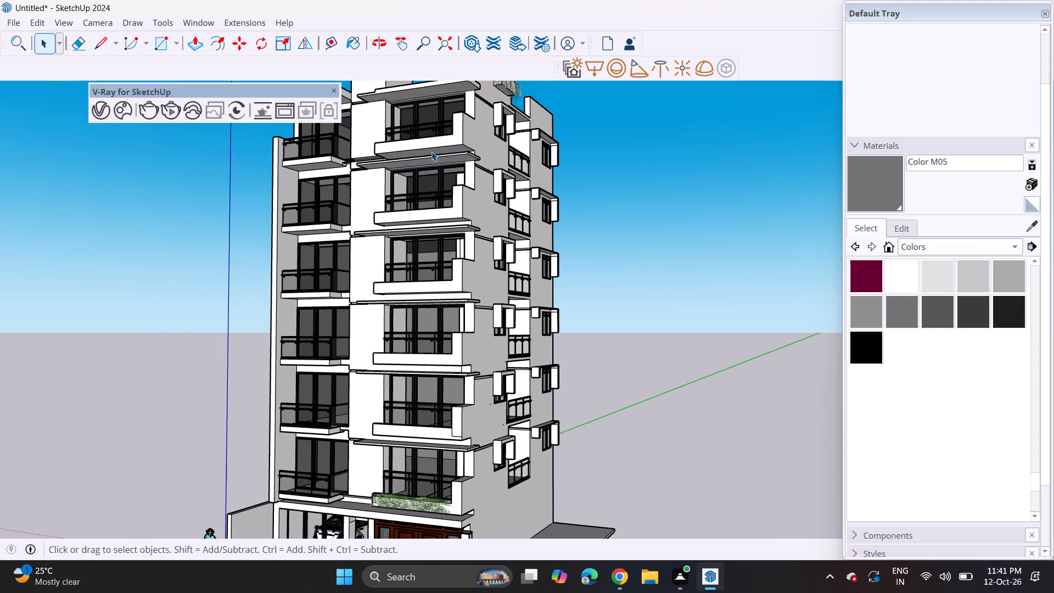
# Delete the old hanging plants from the rooftop block and from the small box planter near the roof.
pyautogui.scroll(-3, 431, 152)
pyautogui.keyDown('shift'); pyautogui.moveTo(428, 155); pyautogui.dragTo(426, 214, button='middle'); pyautogui.keyUp('shift')
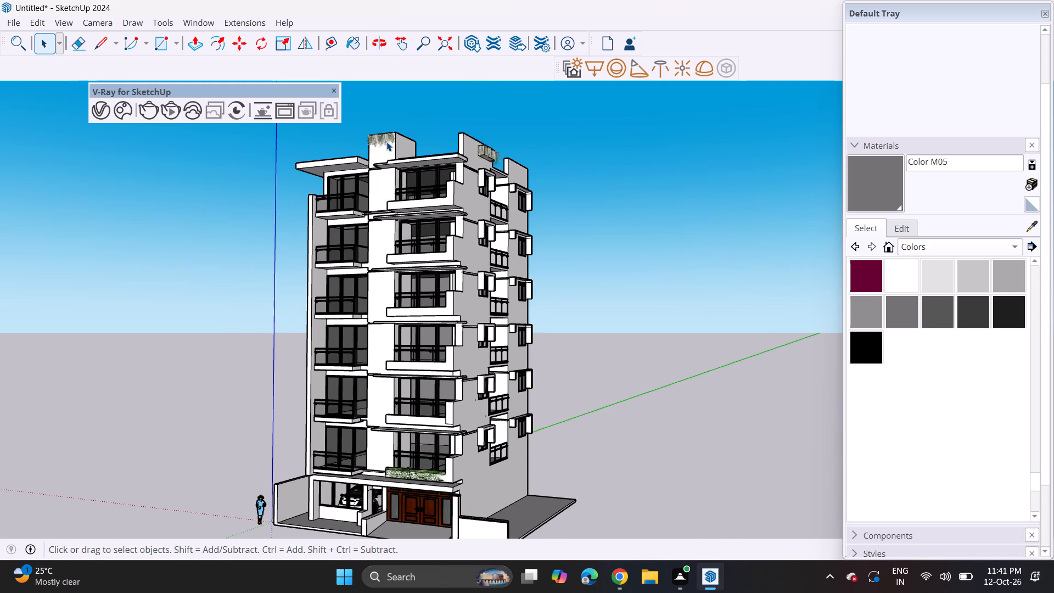
pyautogui.click(386, 142)
pyautogui.press('Delete')
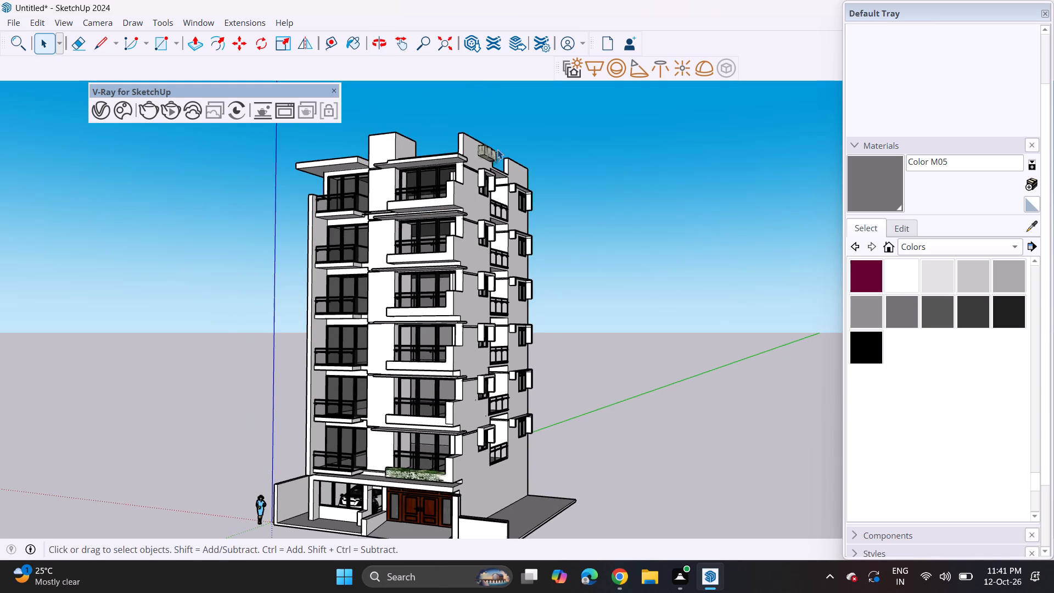
pyautogui.click(489, 154)
pyautogui.press('Delete')
pyautogui.click(478, 154)
pyautogui.press('Delete')
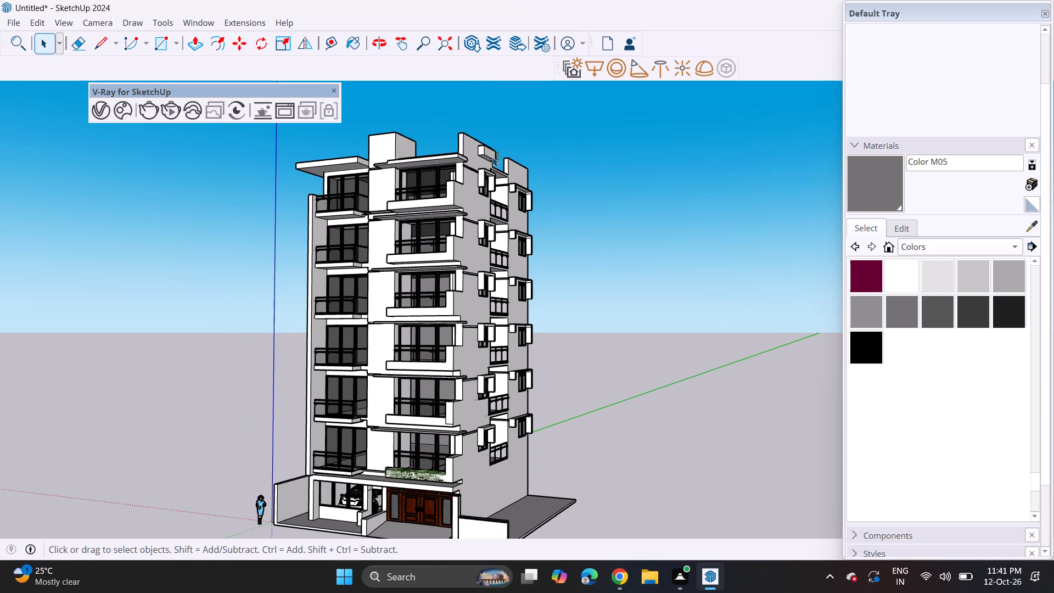
pyautogui.click(495, 156)
pyautogui.press('Delete')
# Scale the lowest balcony's green panel lengthwise at its outer end, extending it slightly past the planter's corner.
pyautogui.scroll(8, 413, 510)
pyautogui.scroll(9, 468, 448)
pyautogui.click(448, 449)
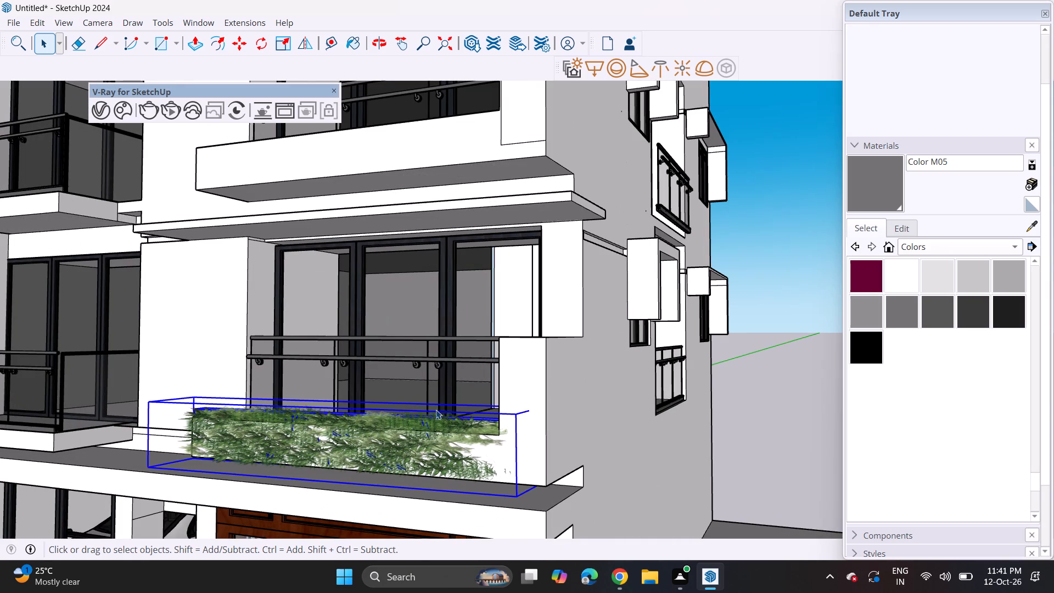
pyautogui.click(287, 46)
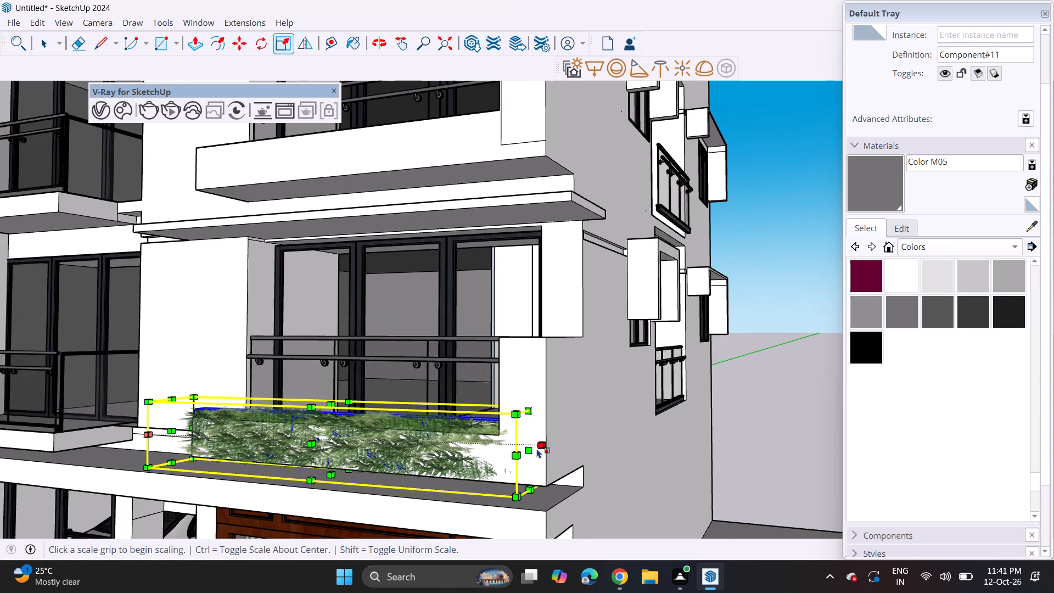
pyautogui.click(531, 454)
pyautogui.click(550, 457)
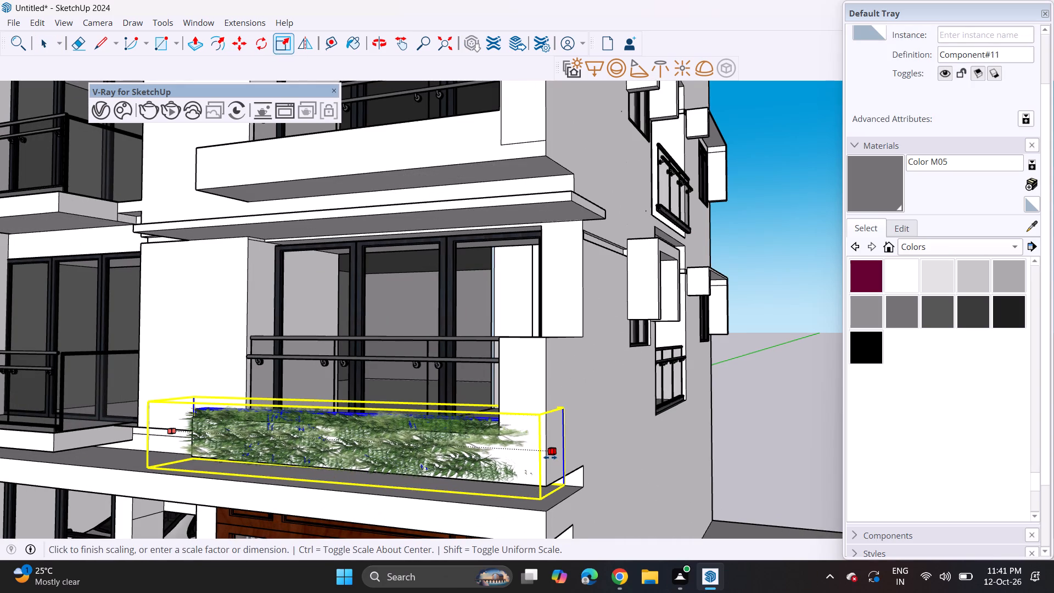
pyautogui.press('space')
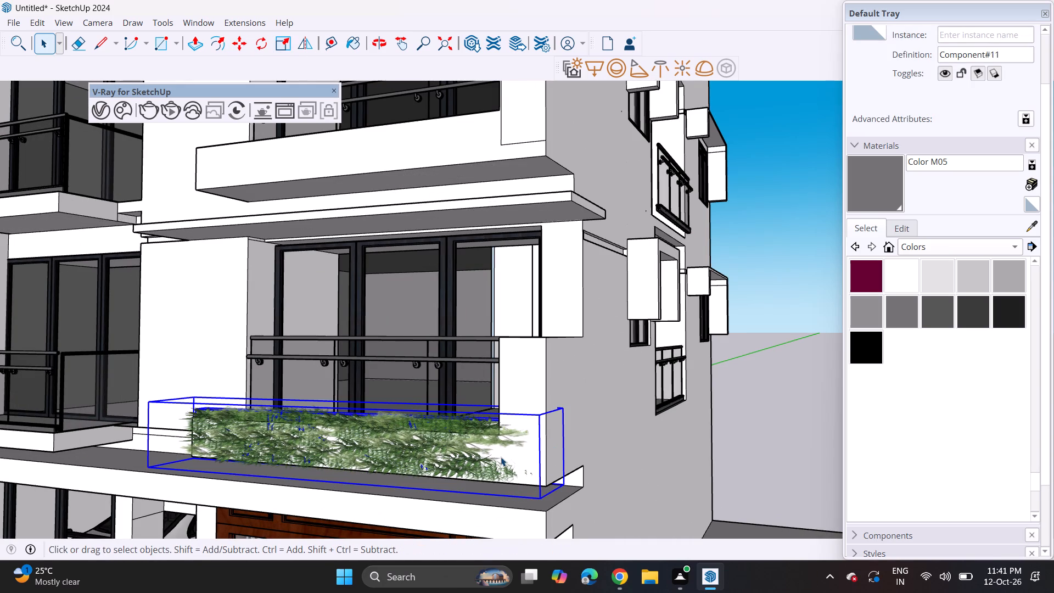
# Copy the green panel vertically onto the second and third balcony planters, aligning it with each planter's bottom outer corner.
pyautogui.press('m')
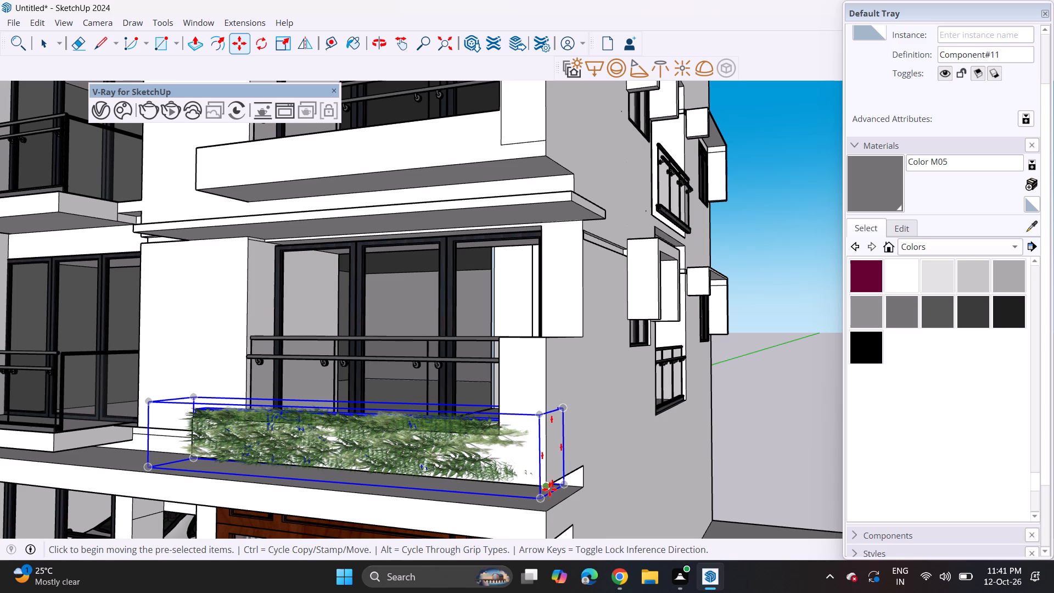
pyautogui.click(548, 484)
pyautogui.keyDown('shift'); pyautogui.moveTo(546, 323); pyautogui.dragTo(524, 438, button='middle'); pyautogui.keyUp('shift')
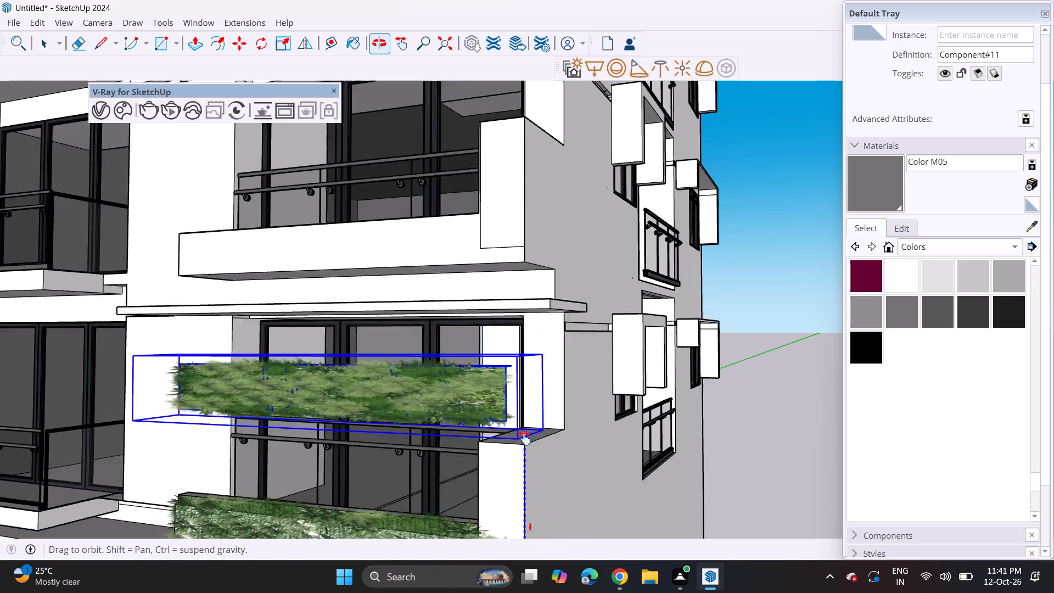
pyautogui.keyDown('shift'); pyautogui.moveTo(524, 438); pyautogui.dragTo(521, 479, button='middle'); pyautogui.keyUp('shift')
pyautogui.click(522, 339)
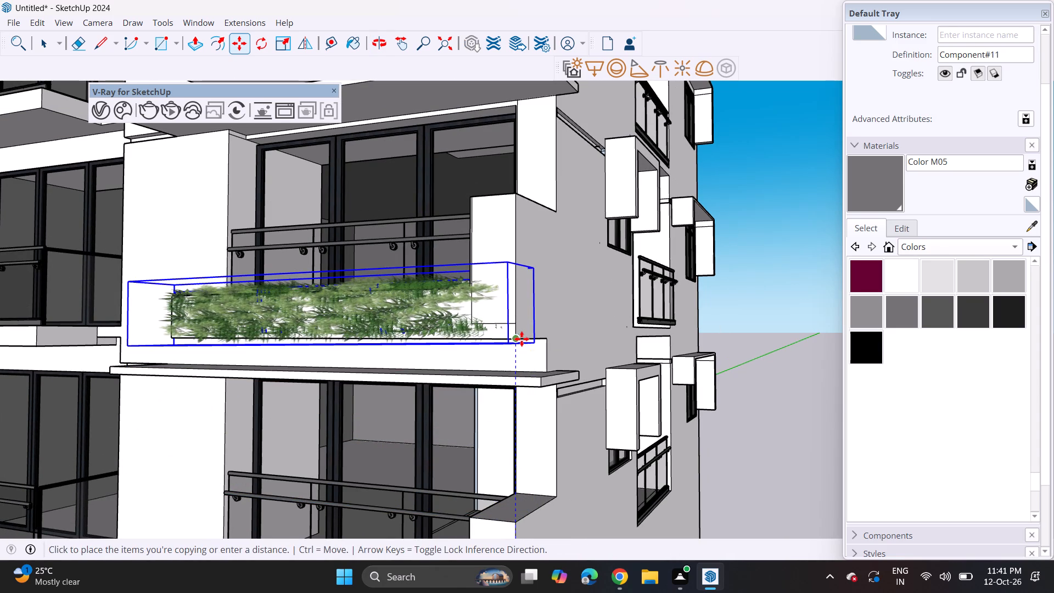
pyautogui.click(523, 345)
pyautogui.keyDown('shift'); pyautogui.moveTo(518, 254); pyautogui.dragTo(483, 460, button='middle'); pyautogui.keyUp('shift')
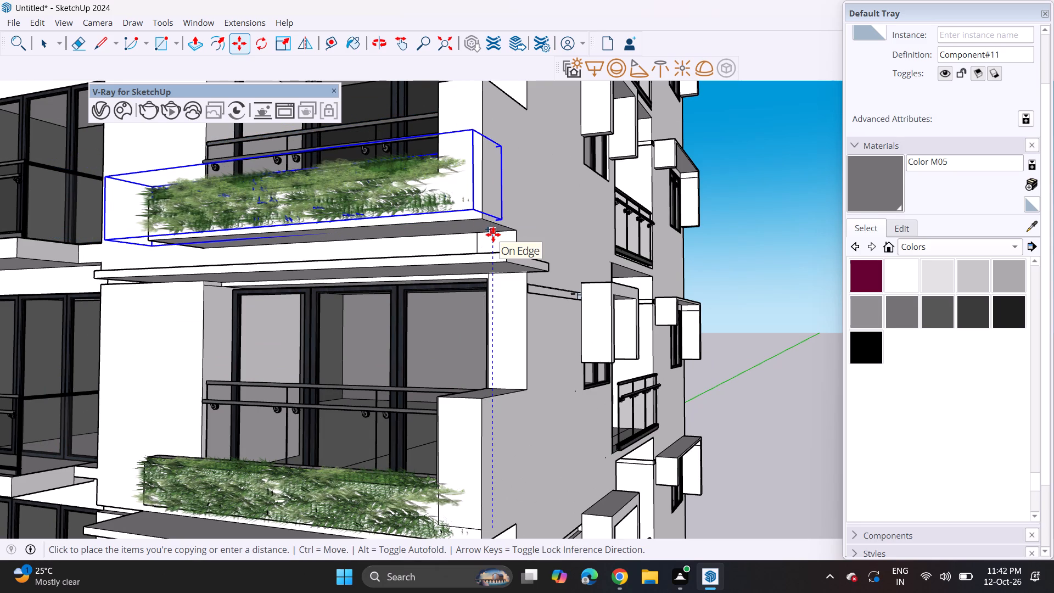
pyautogui.click(493, 234)
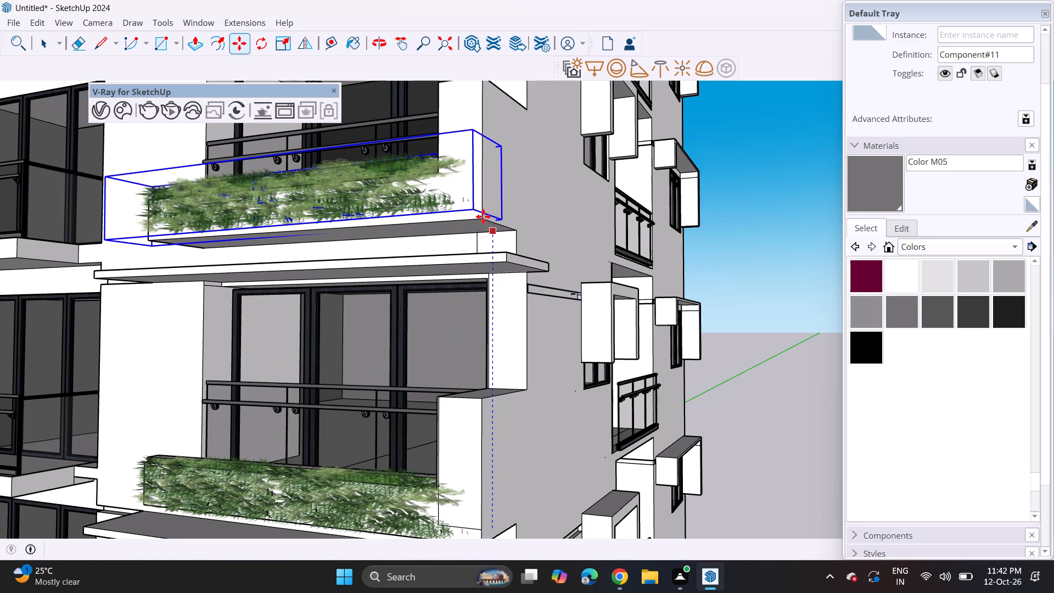
# Copy the green panel vertically onto the fourth, fifth and sixth balcony planters, aligned with each planter's bottom outer corner.
pyautogui.click(476, 223)
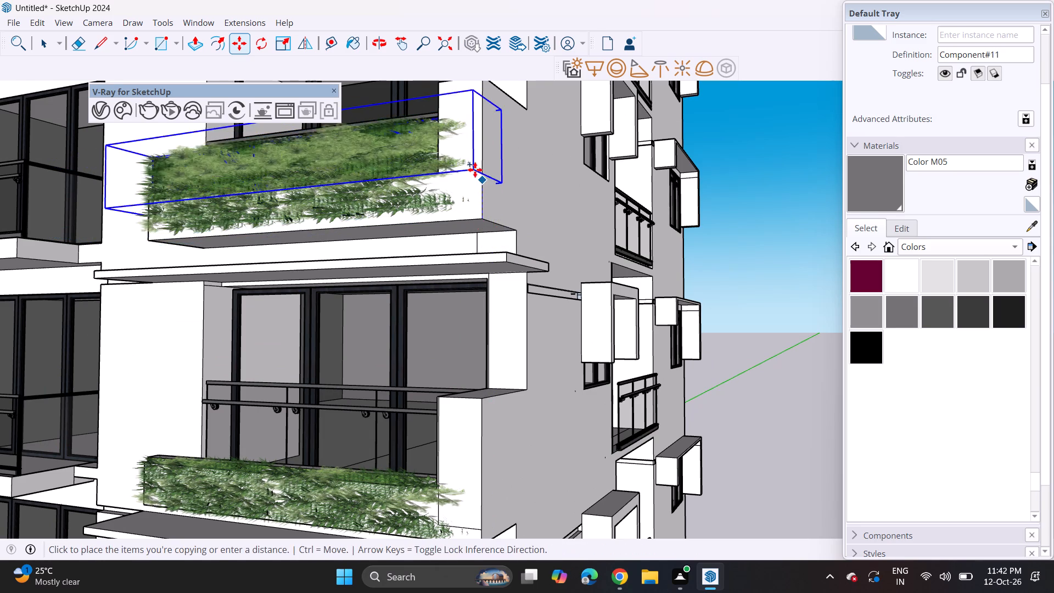
pyautogui.keyDown('shift'); pyautogui.moveTo(473, 160); pyautogui.dragTo(480, 464, button='middle'); pyautogui.keyUp('shift')
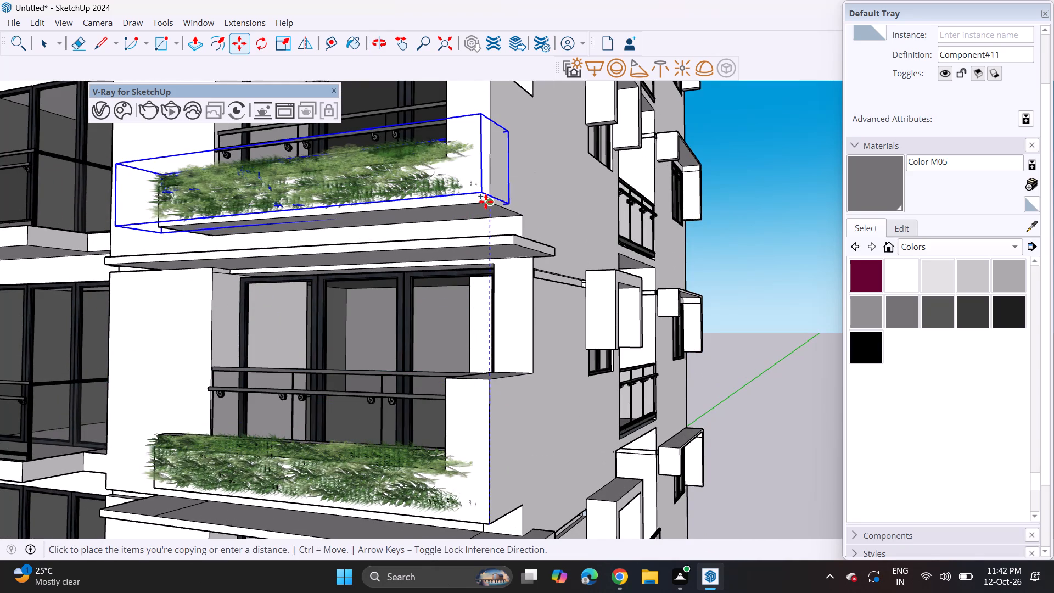
pyautogui.click(486, 202)
pyautogui.click(493, 205)
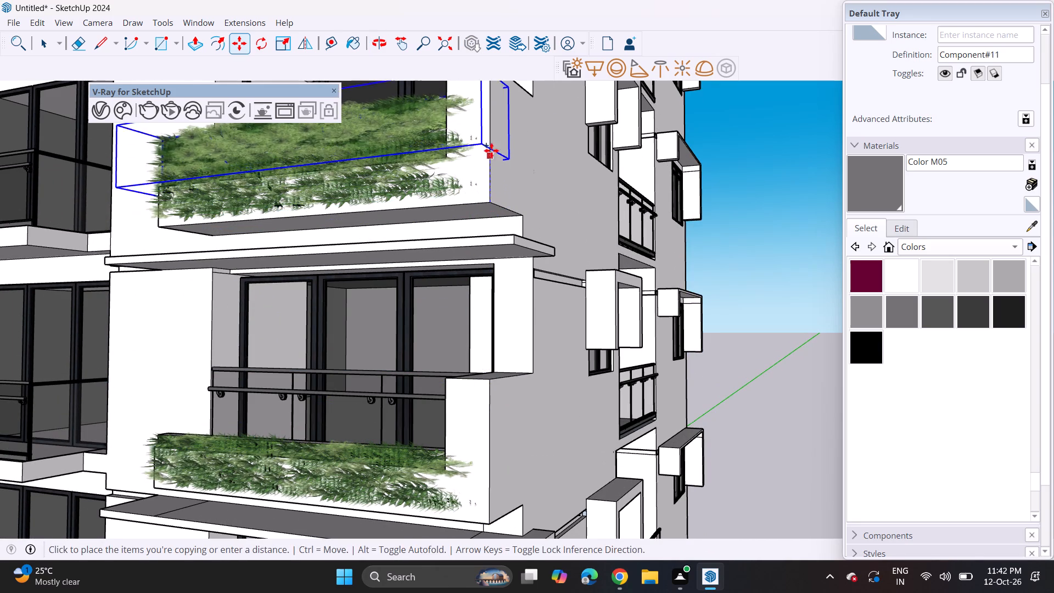
pyautogui.keyDown('shift'); pyautogui.moveTo(491, 150); pyautogui.dragTo(452, 508, button='middle'); pyautogui.keyUp('shift')
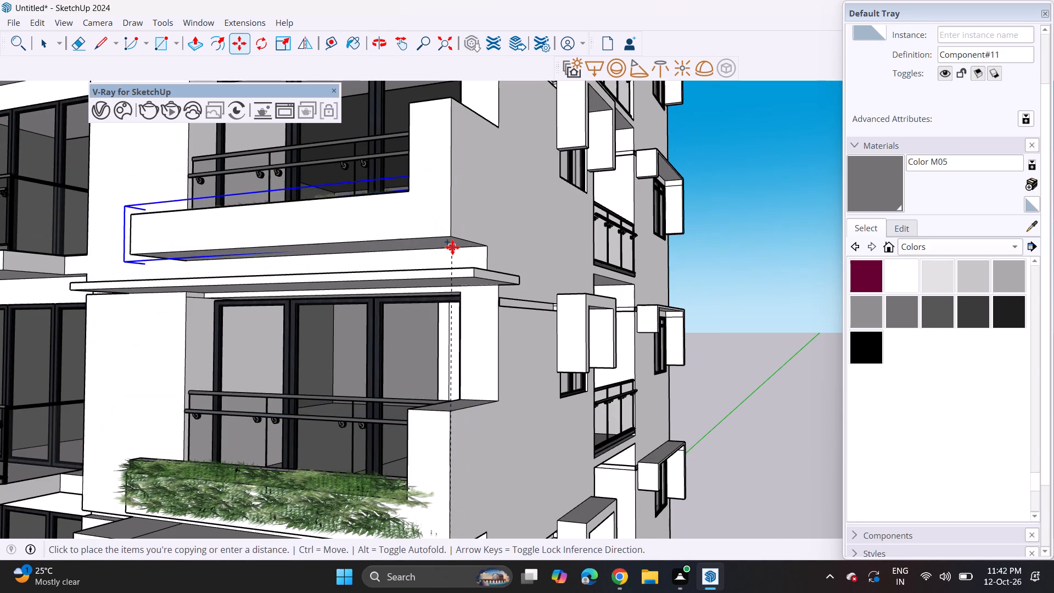
pyautogui.click(452, 237)
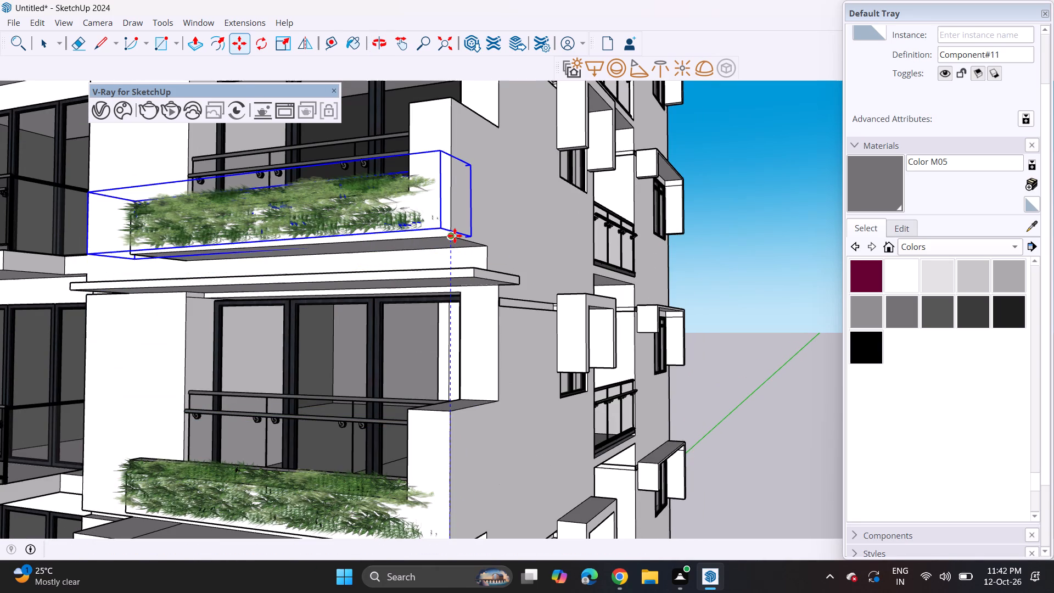
pyautogui.click(455, 236)
pyautogui.keyDown('shift'); pyautogui.moveTo(451, 181); pyautogui.dragTo(446, 315, button='middle'); pyautogui.keyUp('shift')
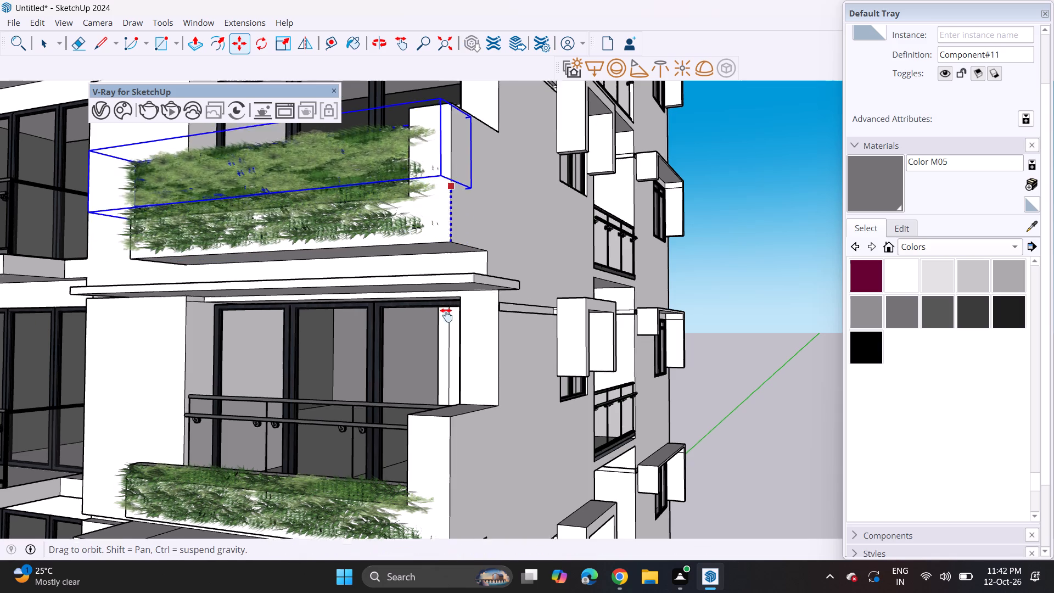
pyautogui.keyDown('shift'); pyautogui.moveTo(446, 315); pyautogui.dragTo(406, 535, button='middle'); pyautogui.keyUp('shift')
pyautogui.click(414, 280)
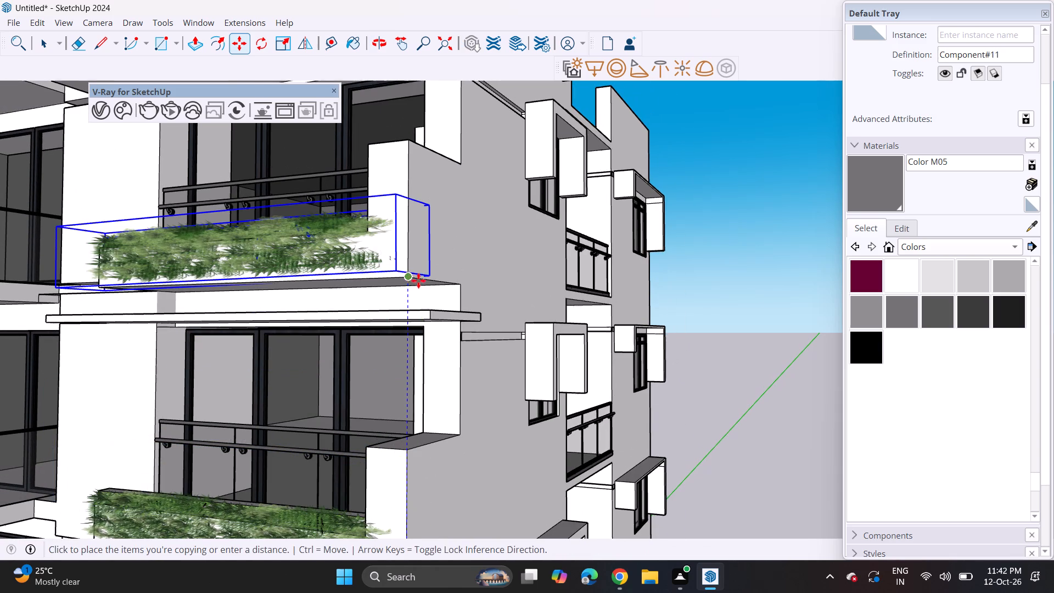
# Copy the green panel from the top balcony planter onto the front of the rooftop block, at its outer edge.
pyautogui.click(412, 279)
pyautogui.keyDown('shift'); pyautogui.moveTo(407, 199); pyautogui.dragTo(401, 380, button='middle'); pyautogui.keyUp('shift')
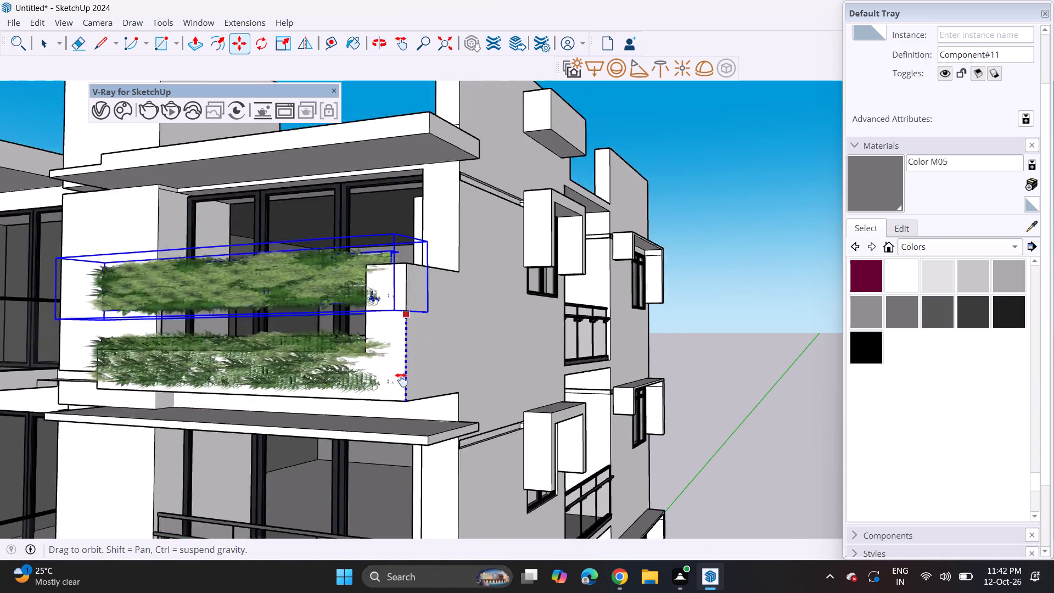
pyautogui.keyDown('shift'); pyautogui.moveTo(401, 380); pyautogui.dragTo(390, 448, button='middle'); pyautogui.keyUp('shift')
pyautogui.moveTo(237, 195); pyautogui.dragTo(252, 195, button='middle')
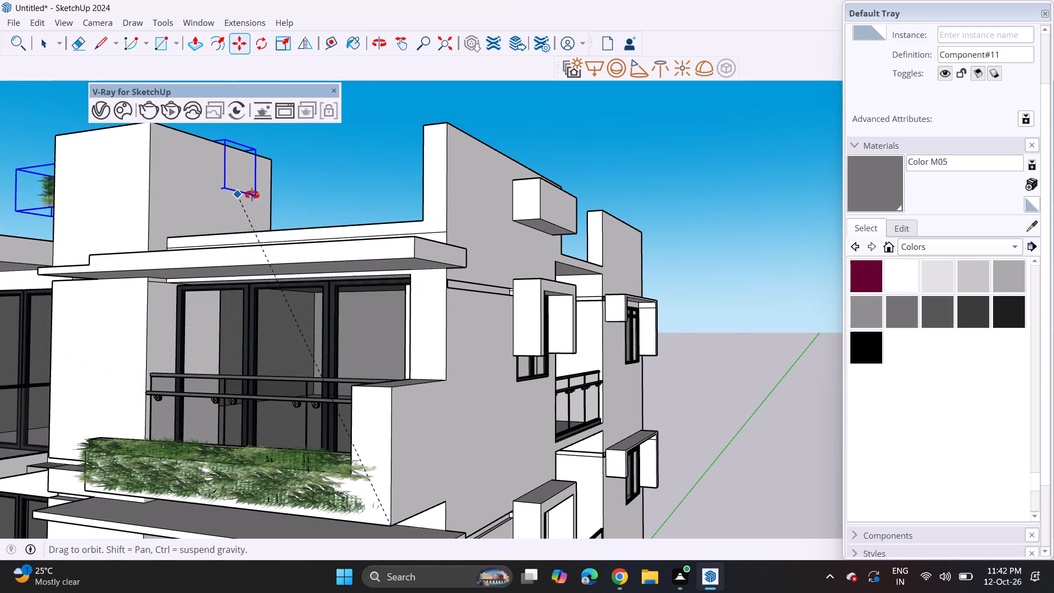
pyautogui.moveTo(252, 195); pyautogui.dragTo(401, 239, button='middle')
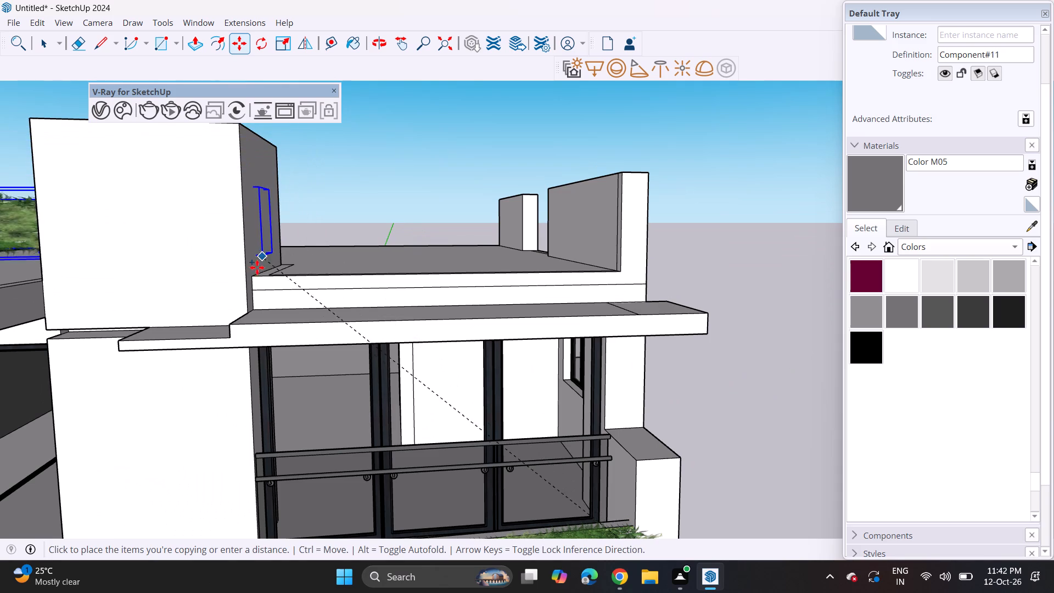
pyautogui.click(246, 296)
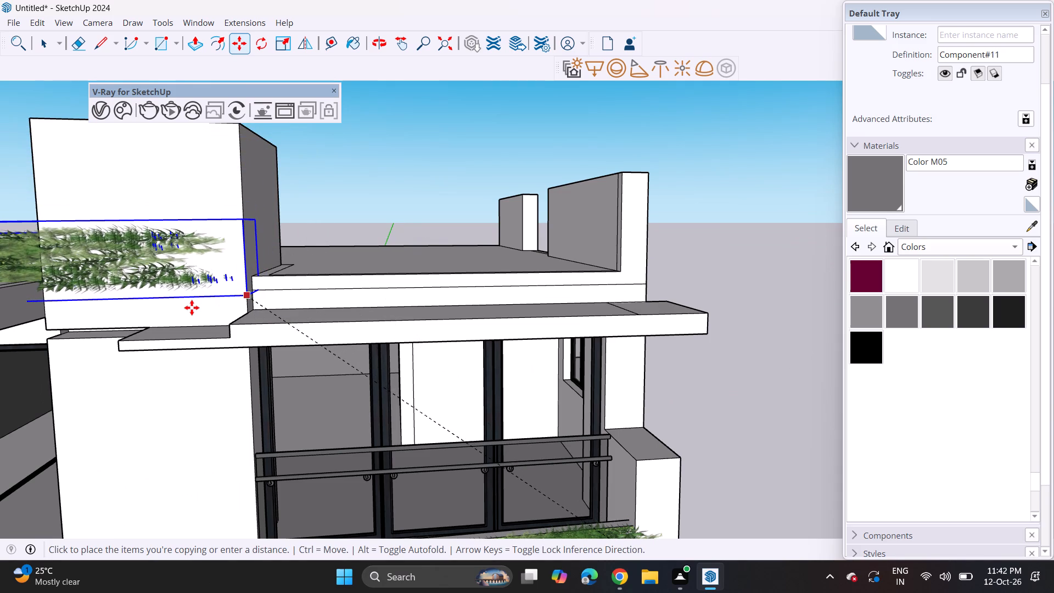
# Move the green panel up the front of the rooftop block, placing its top at the block's upper edge.
pyautogui.scroll(-11, 192, 307)
pyautogui.keyDown('shift'); pyautogui.moveTo(66, 314); pyautogui.dragTo(195, 318, button='middle'); pyautogui.keyUp('shift')
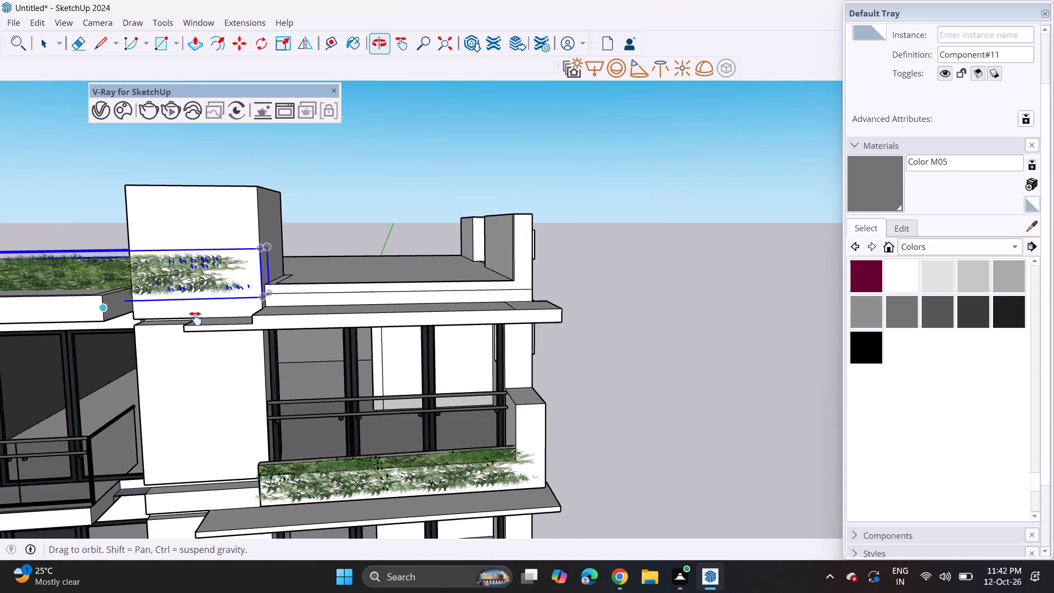
pyautogui.keyDown('shift'); pyautogui.moveTo(195, 318); pyautogui.dragTo(362, 353, button='middle'); pyautogui.keyUp('shift')
pyautogui.moveTo(311, 314); pyautogui.dragTo(465, 350, button='middle')
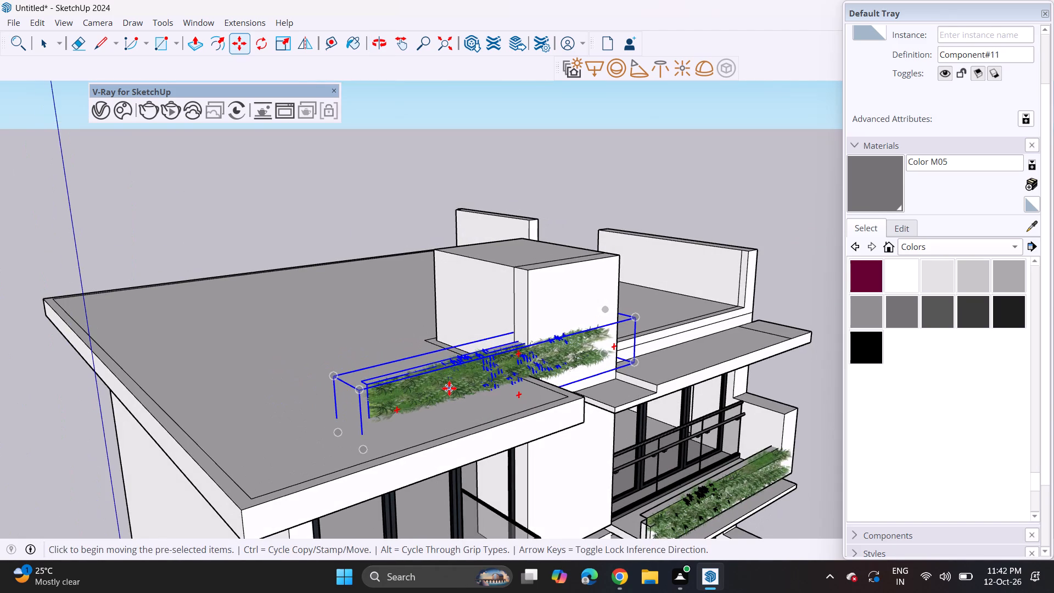
pyautogui.click(449, 388)
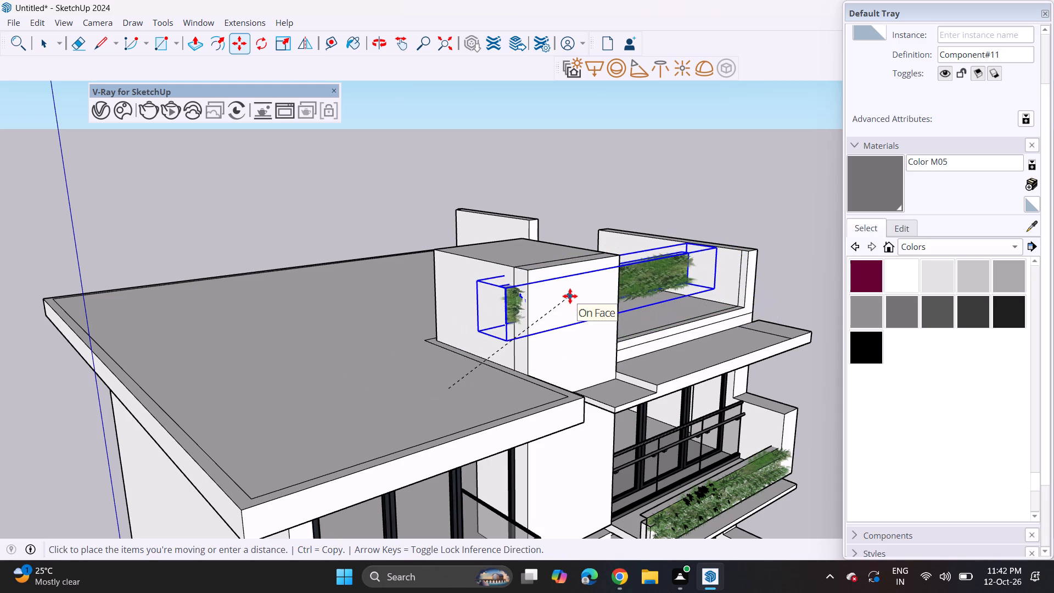
pyautogui.click(490, 288)
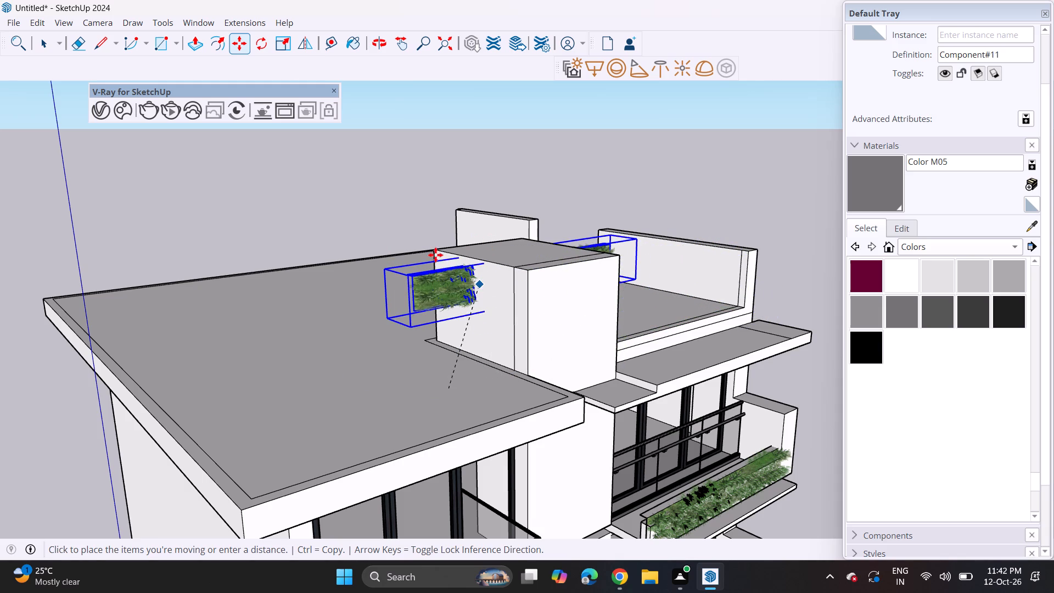
pyautogui.click(391, 273)
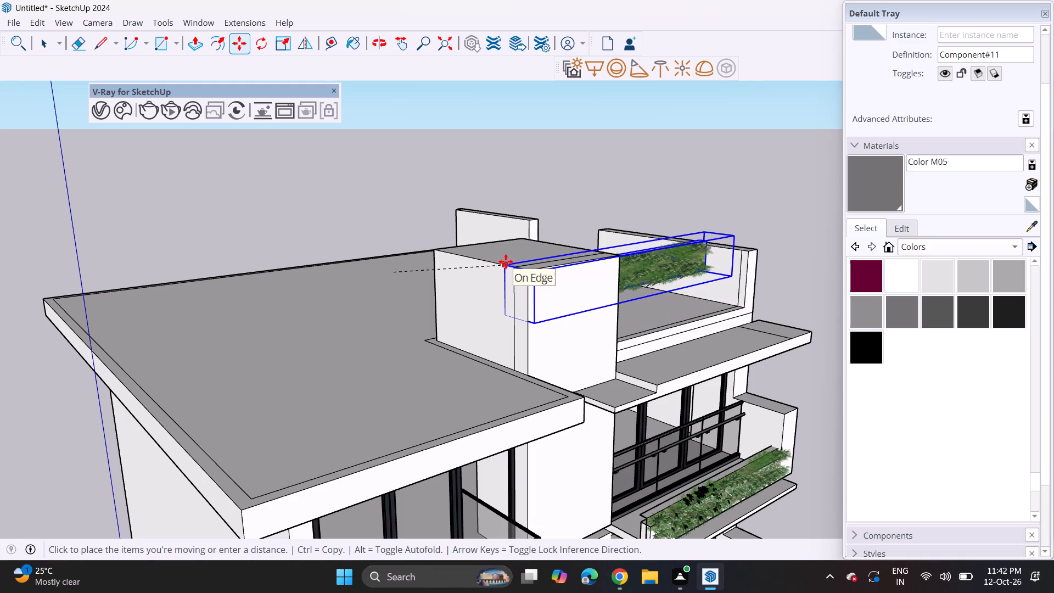
pyautogui.click(515, 272)
# Pull the green panel forward so its foliage sits in front of the rooftop block's front face.
pyautogui.moveTo(645, 286); pyautogui.dragTo(481, 284, button='middle')
pyautogui.scroll(3, 474, 282)
pyautogui.click(467, 273)
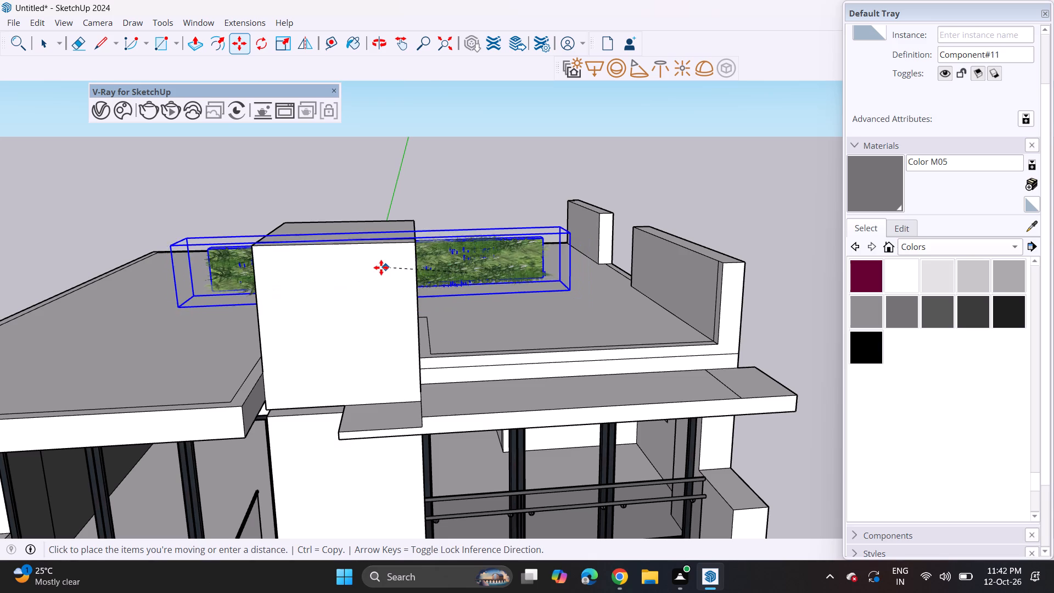
pyautogui.click(372, 279)
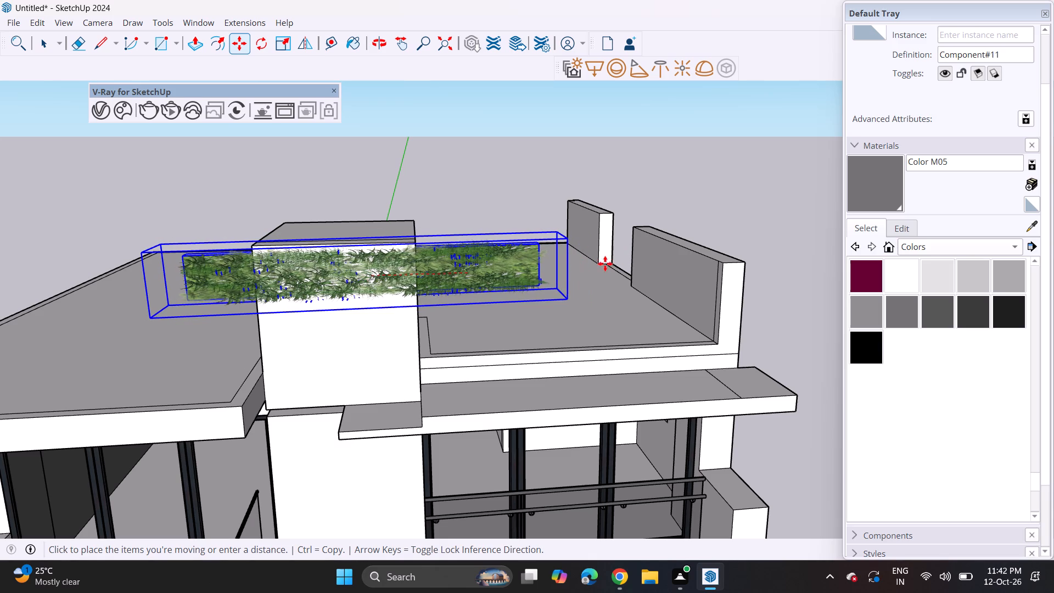
# Scale the rooftop block's green panel lengthwise from both ends, fitting it to the width of the block's front face.
pyautogui.moveTo(590, 262); pyautogui.dragTo(447, 302, button='middle')
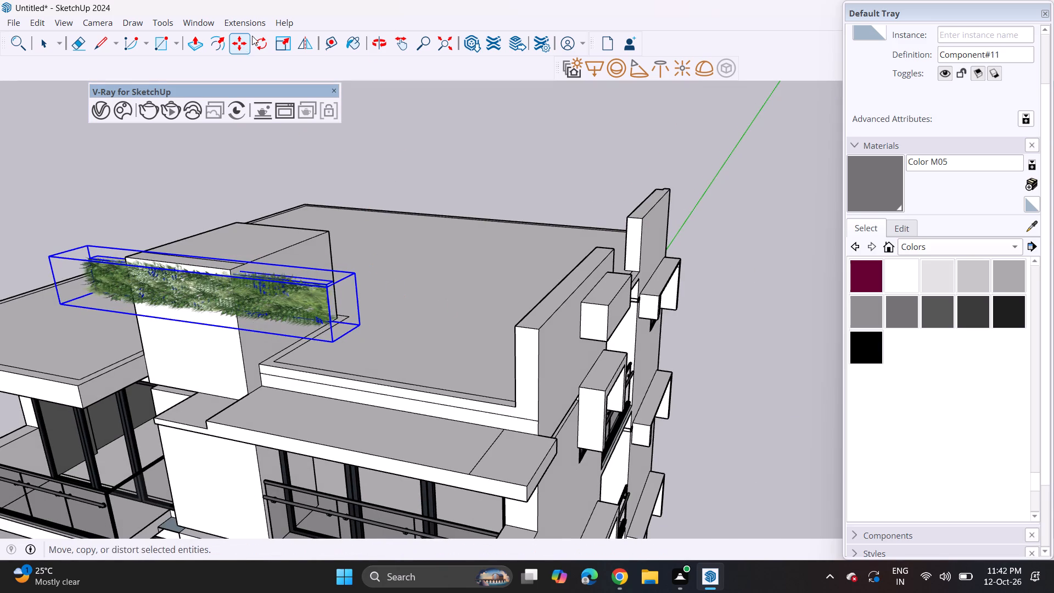
pyautogui.click(285, 43)
pyautogui.click(343, 309)
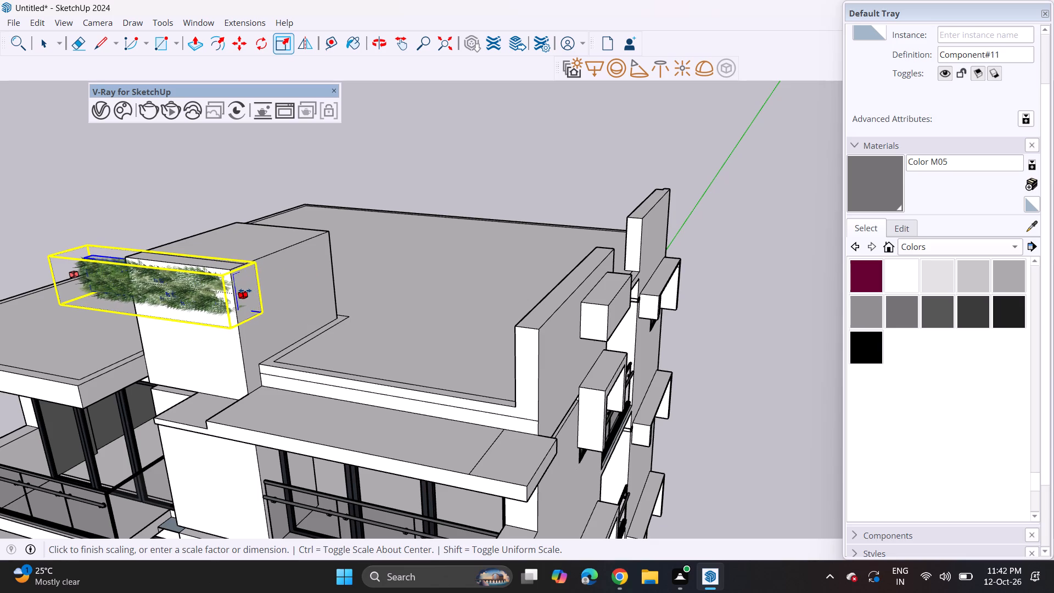
pyautogui.click(245, 290)
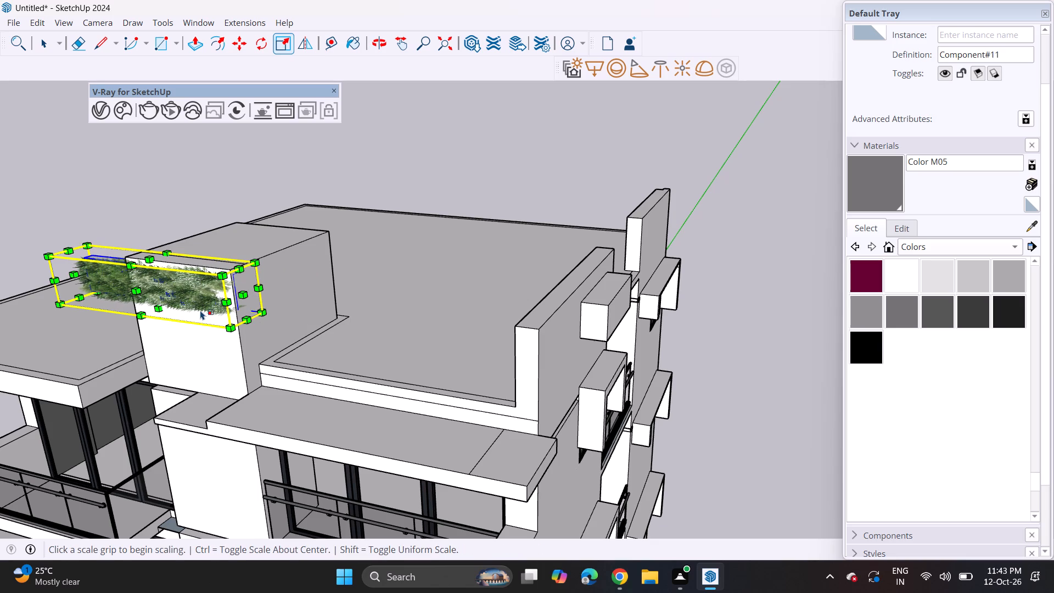
pyautogui.click(71, 273)
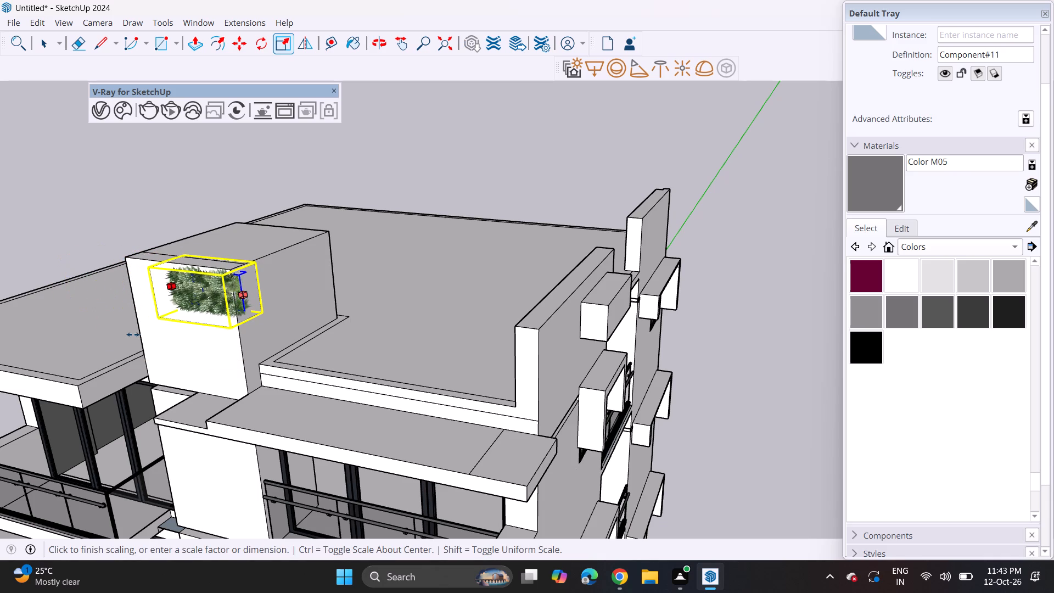
pyautogui.moveTo(150, 336); pyautogui.dragTo(409, 316, button='middle')
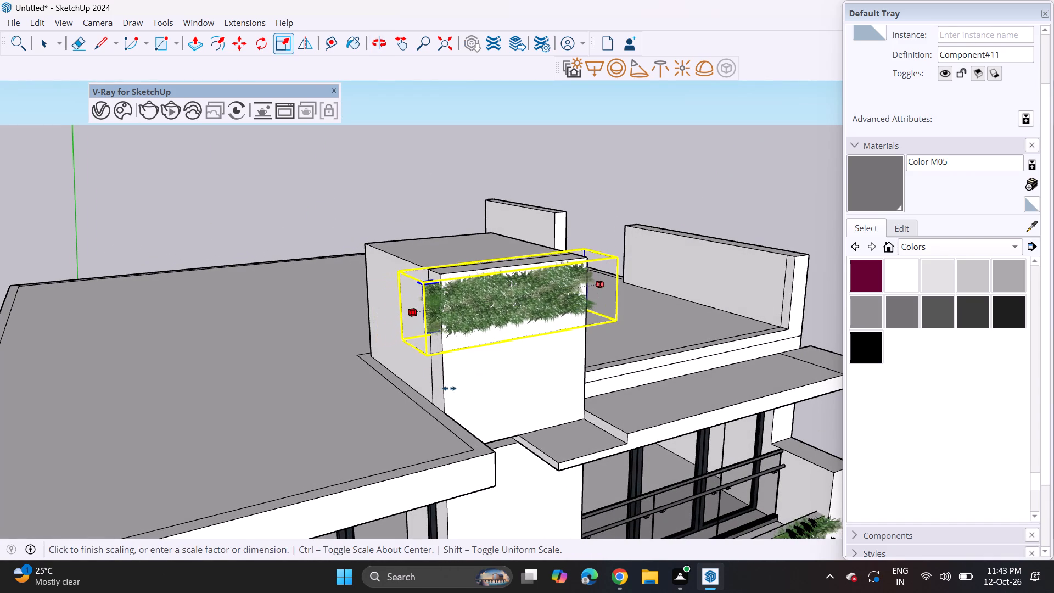
pyautogui.click(466, 383)
# Examine the green panels on the rooftop block and all balcony planters from several distances, with nothing left selected.
pyautogui.moveTo(571, 366); pyautogui.dragTo(467, 356, button='middle')
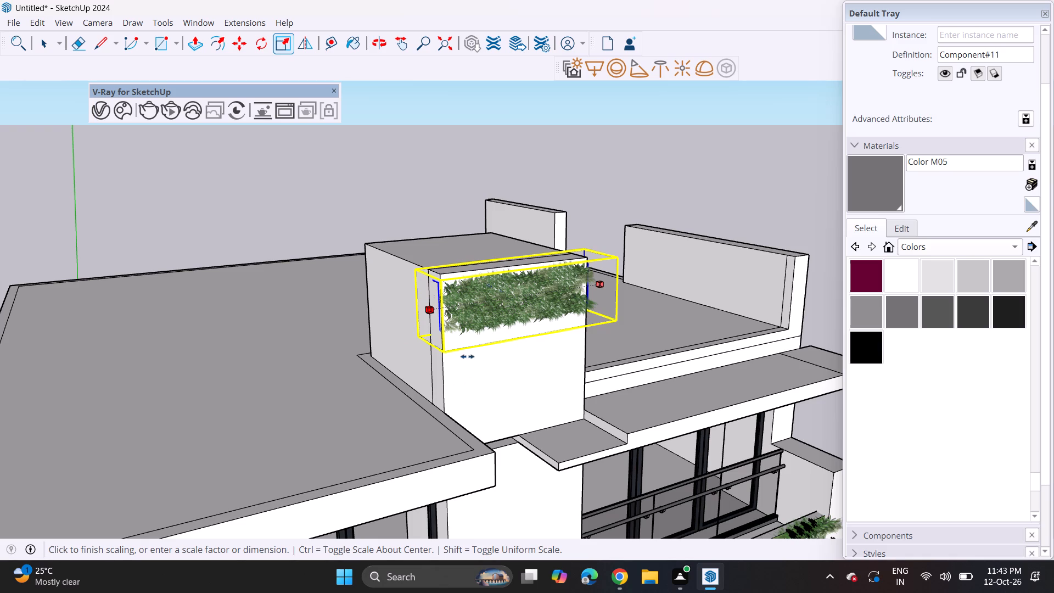
pyautogui.moveTo(467, 356); pyautogui.dragTo(446, 348, button='middle')
pyautogui.scroll(-2, 447, 345)
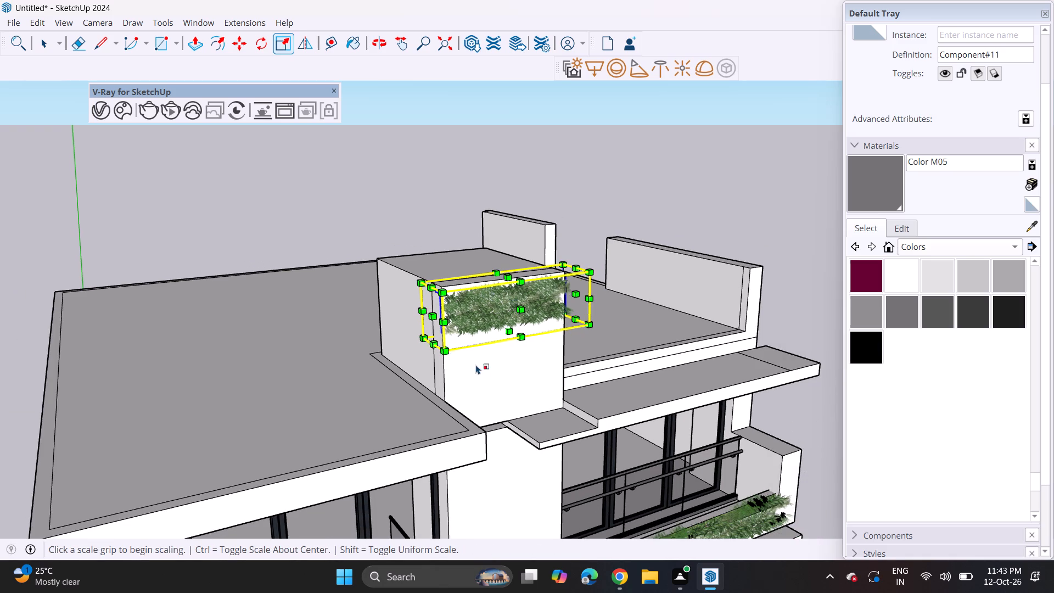
pyautogui.moveTo(476, 365); pyautogui.dragTo(298, 271, button='middle')
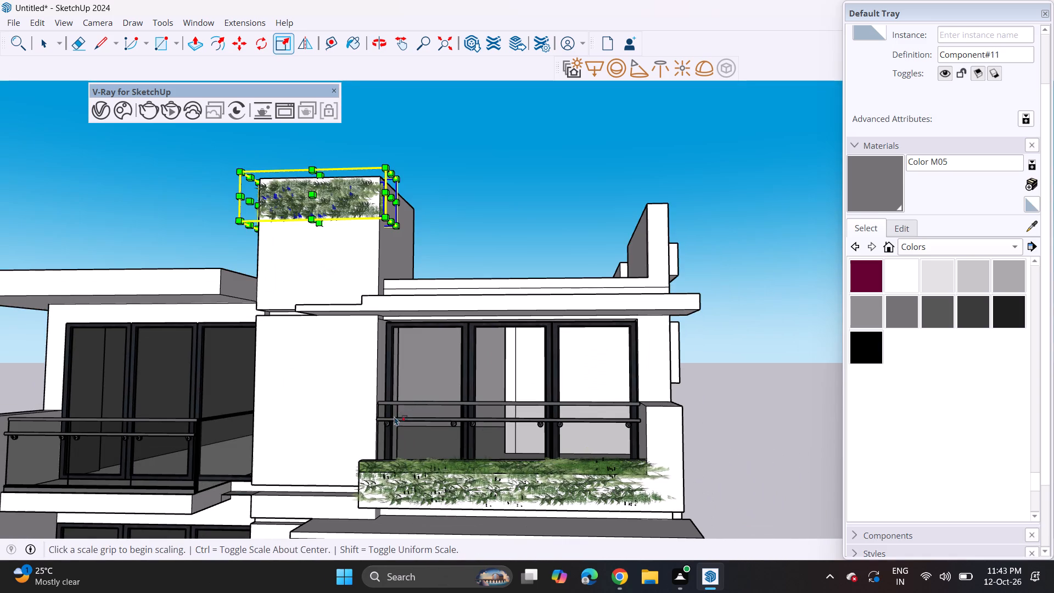
pyautogui.scroll(-6, 394, 416)
pyautogui.keyDown('shift'); pyautogui.moveTo(458, 580); pyautogui.dragTo(406, 418, button='middle'); pyautogui.keyUp('shift')
pyautogui.moveTo(421, 463); pyautogui.dragTo(399, 407, button='middle')
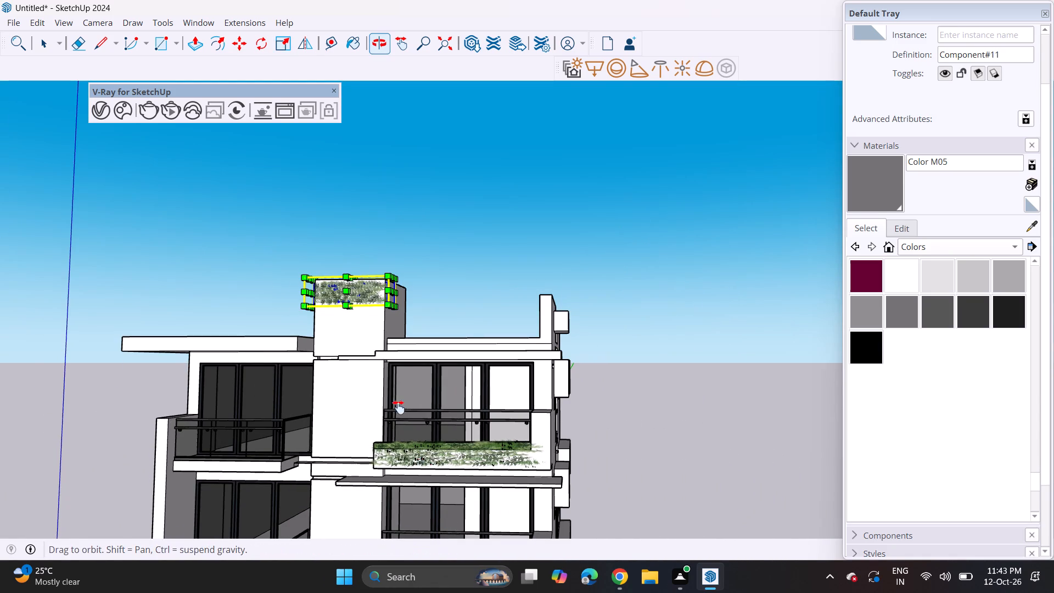
pyautogui.moveTo(399, 407); pyautogui.dragTo(349, 289, button='middle')
pyautogui.scroll(-11, 330, 275)
pyautogui.moveTo(340, 428); pyautogui.dragTo(333, 381, button='middle')
pyautogui.scroll(12, 347, 432)
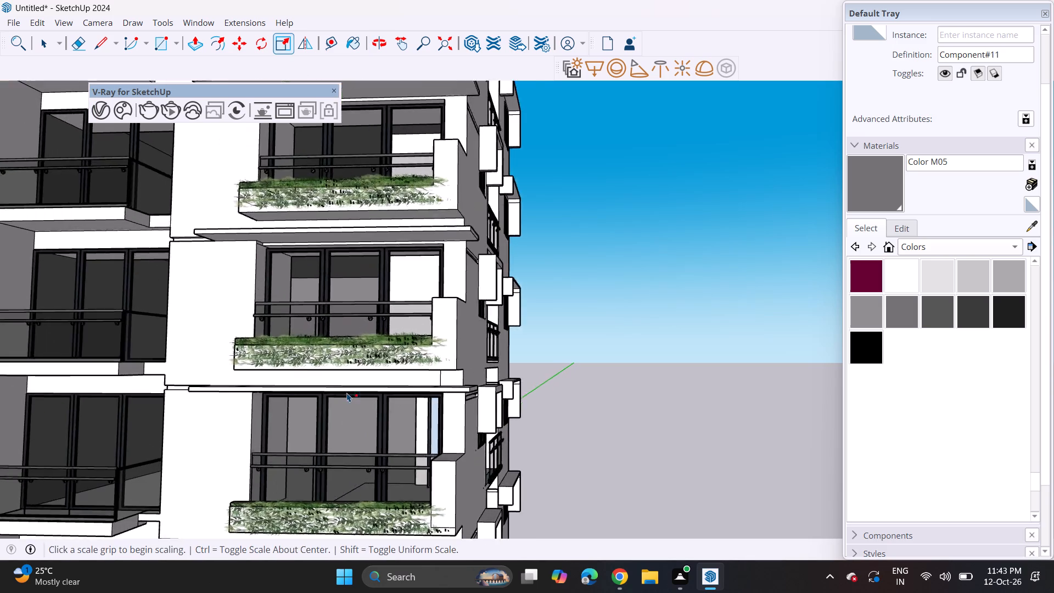
pyautogui.scroll(2, 347, 393)
pyautogui.scroll(-18, 345, 386)
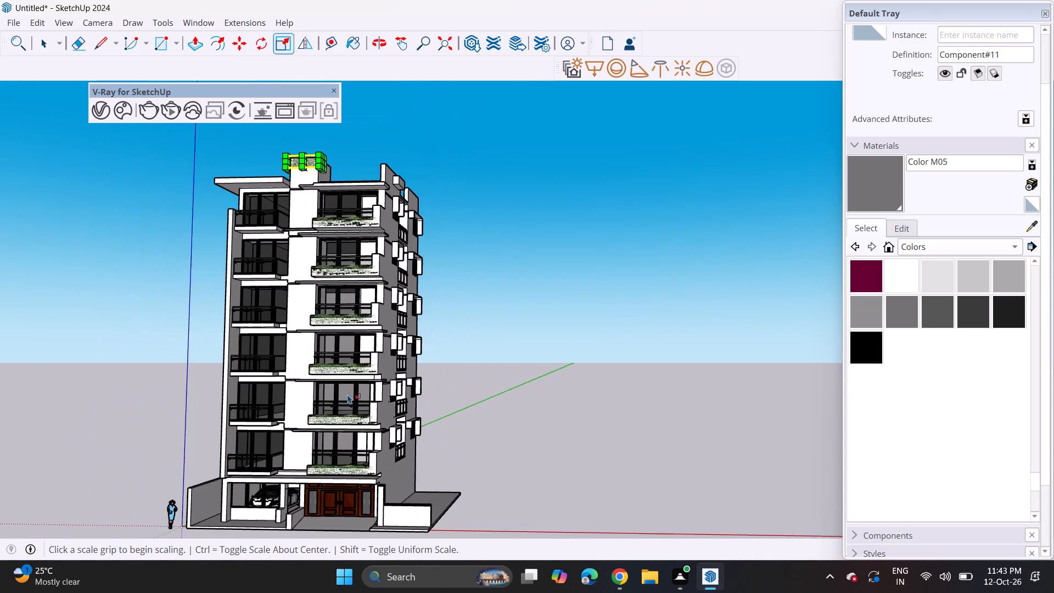
pyautogui.keyDown('shift'); pyautogui.scroll(-1, 344, 416); pyautogui.keyUp('shift')
pyautogui.keyDown('shift'); pyautogui.moveTo(344, 410); pyautogui.dragTo(339, 367, button='middle'); pyautogui.keyUp('shift')
pyautogui.press('space')
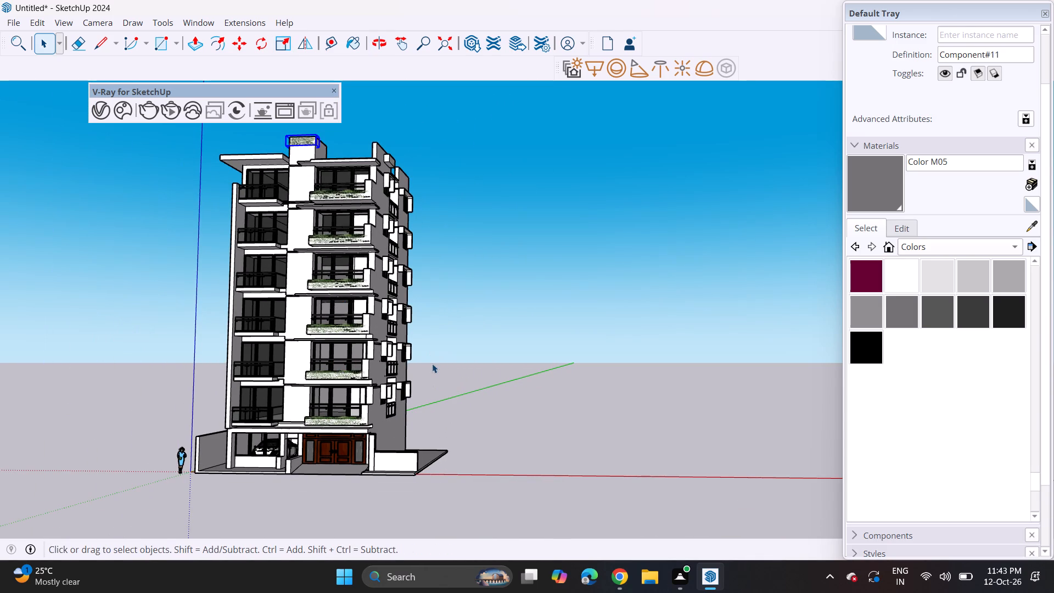
pyautogui.click(432, 363)
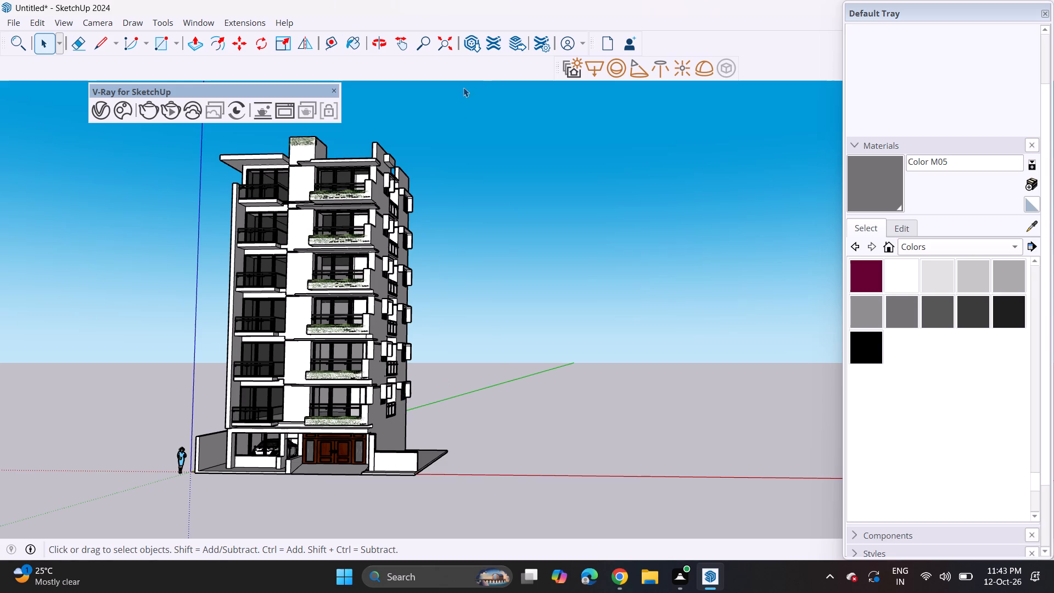
# Copy the rooftop block's green panel along the red axis to just outside the parapet on the building's side wall.
pyautogui.moveTo(286, 143); pyautogui.dragTo(361, 254, button='middle')
pyautogui.scroll(4, 341, 232)
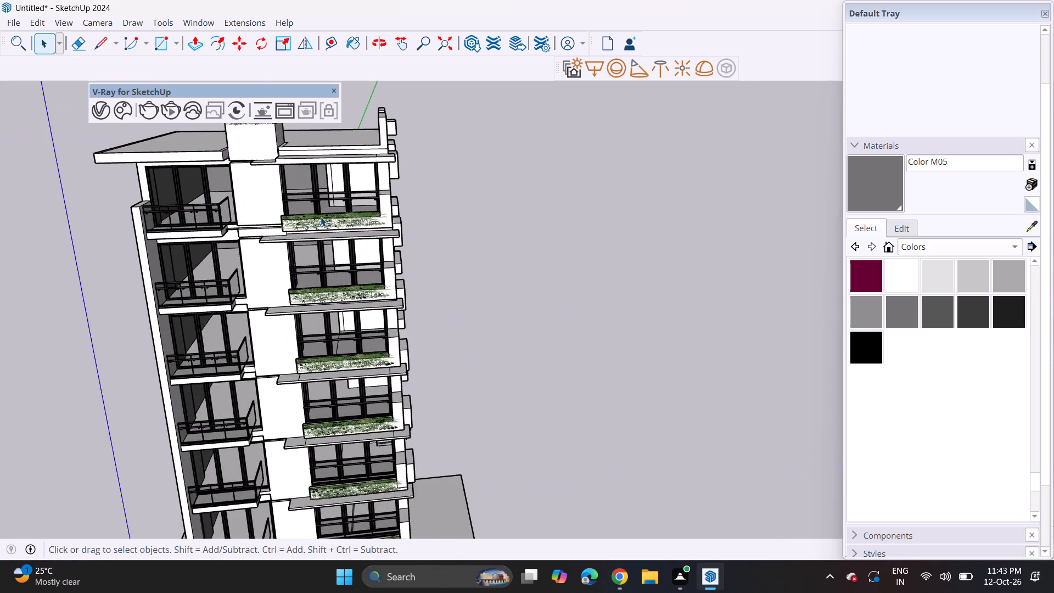
pyautogui.scroll(10, 321, 217)
pyautogui.keyDown('shift'); pyautogui.moveTo(313, 199); pyautogui.dragTo(606, 490, button='middle'); pyautogui.keyUp('shift')
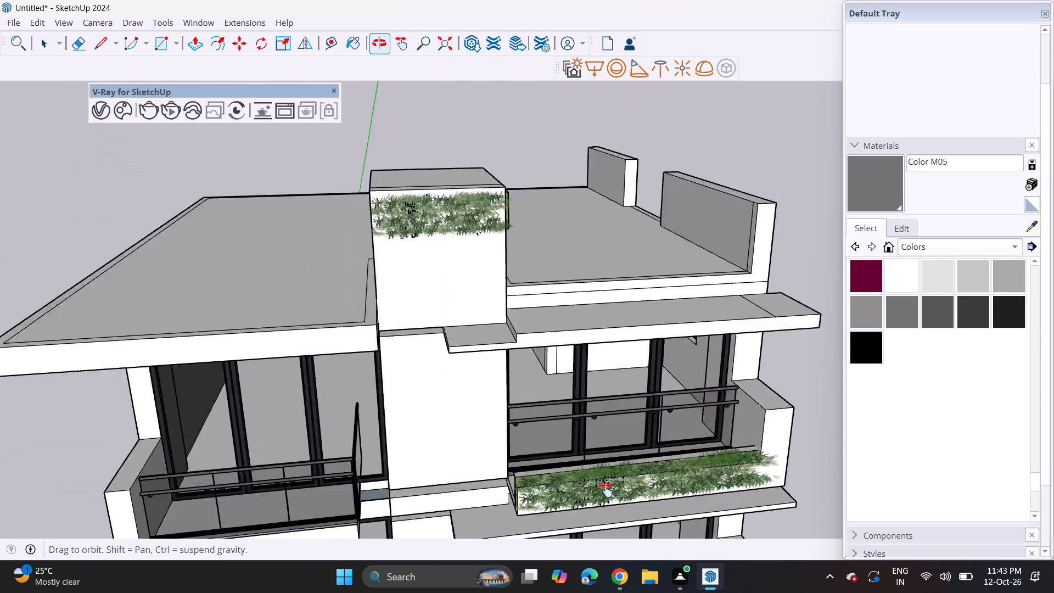
pyautogui.keyDown('shift'); pyautogui.moveTo(606, 490); pyautogui.dragTo(606, 497, button='middle'); pyautogui.keyUp('shift')
pyautogui.click(451, 286)
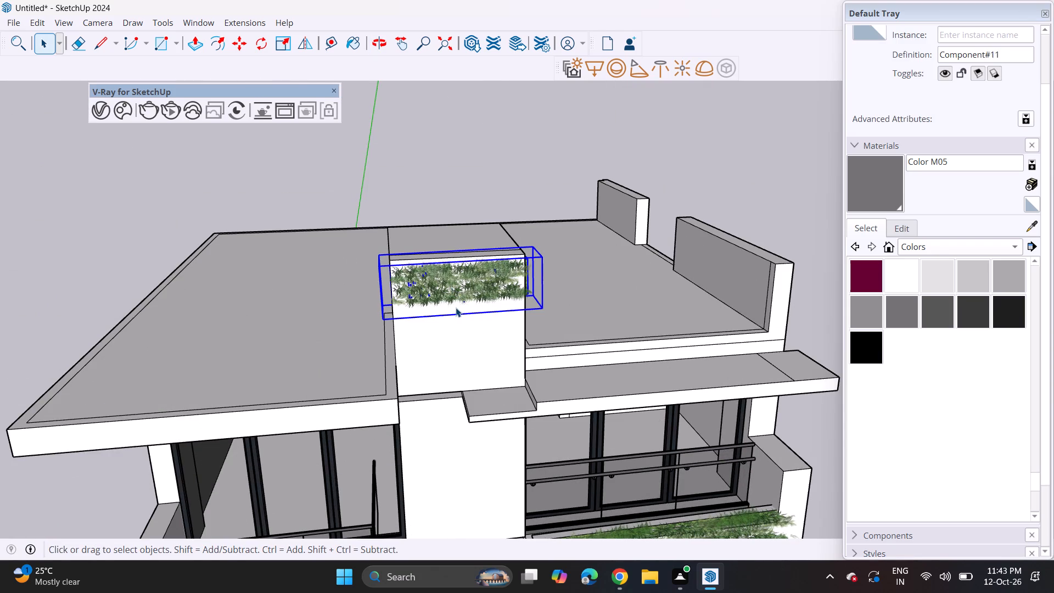
pyautogui.moveTo(585, 301); pyautogui.dragTo(498, 319, button='middle')
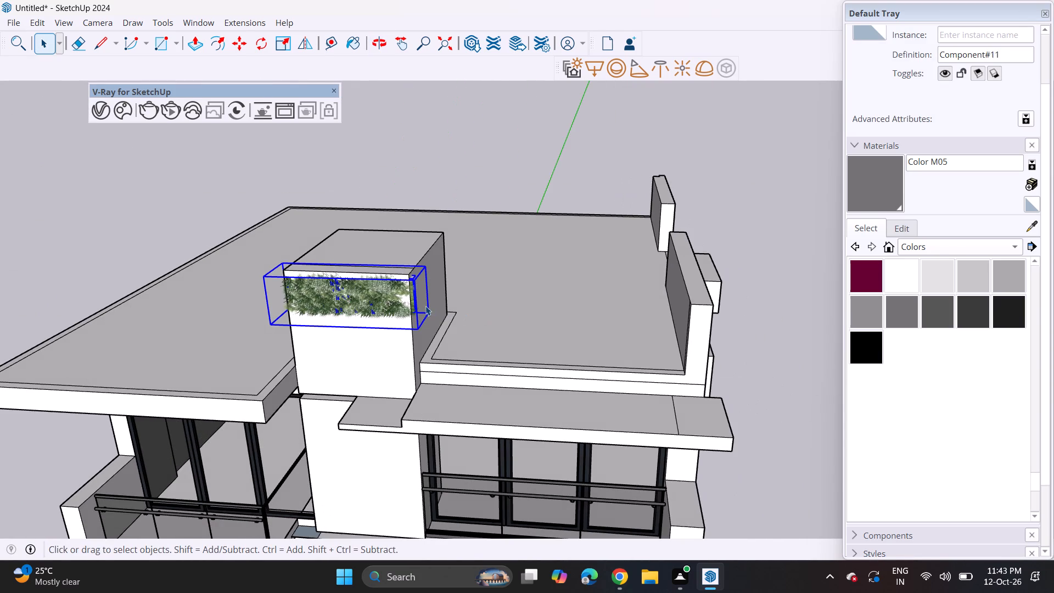
pyautogui.press('m')
pyautogui.click(350, 284)
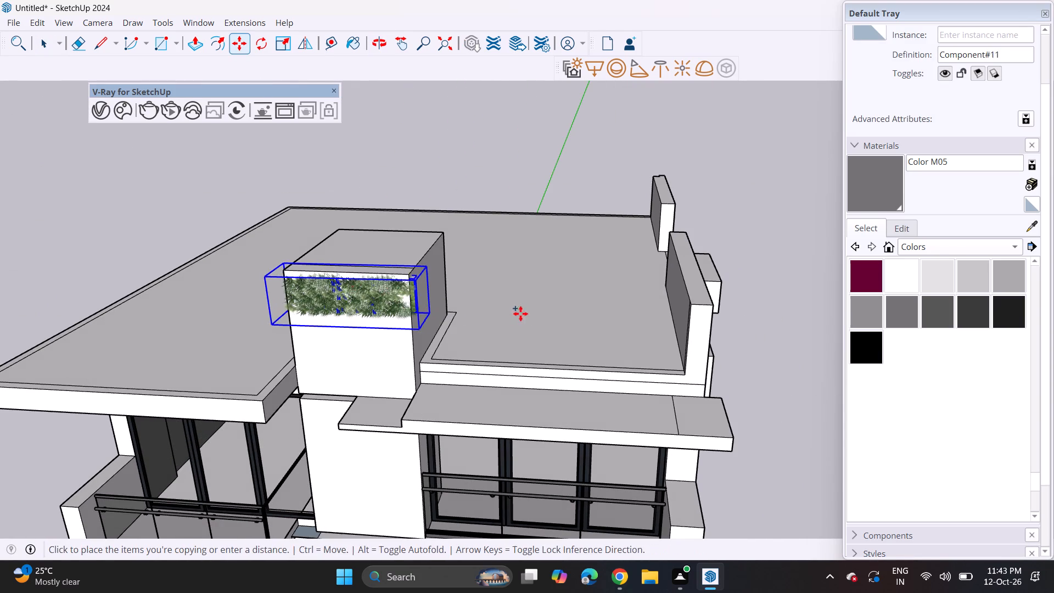
pyautogui.moveTo(592, 321); pyautogui.dragTo(377, 296, button='middle')
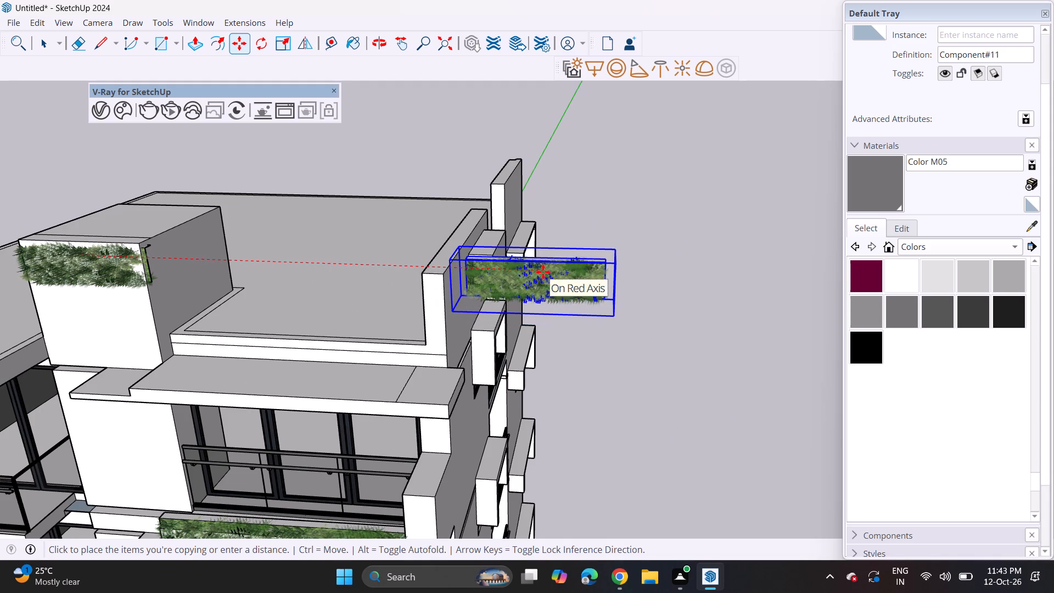
pyautogui.click(543, 272)
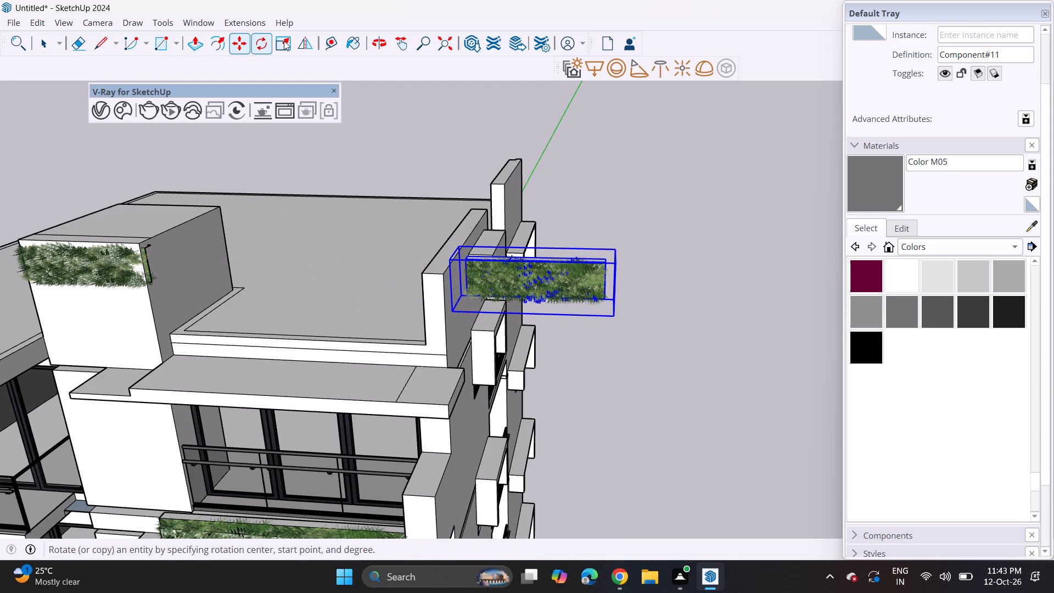
# Scale the copied green panel lengthwise at its outer end, shortening it to about the depth of the side wall's projecting boxes.
pyautogui.click(289, 40)
pyautogui.moveTo(485, 241); pyautogui.dragTo(366, 244, button='middle')
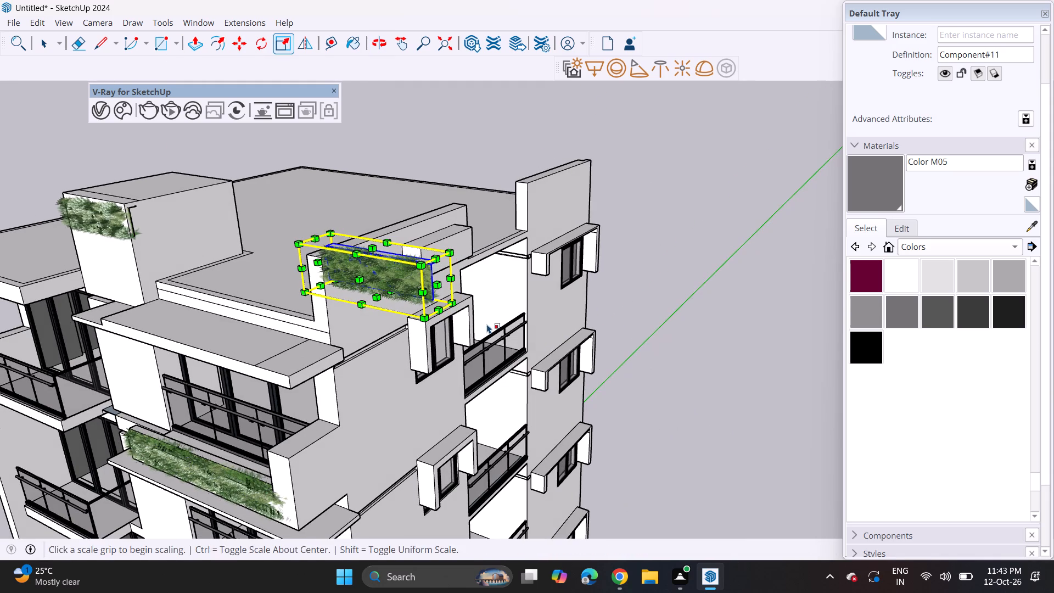
pyautogui.click(438, 284)
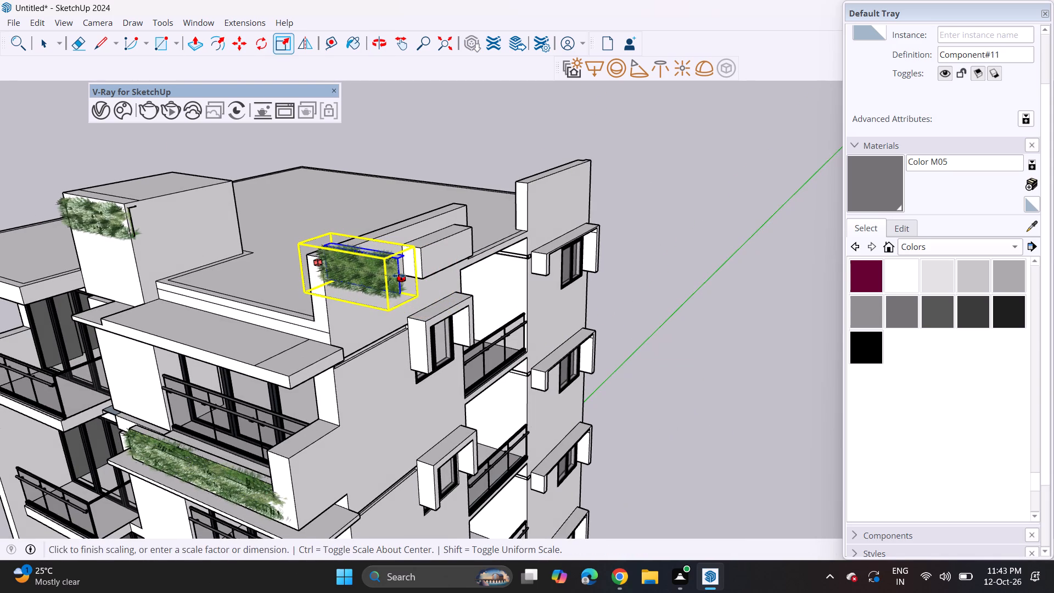
pyautogui.moveTo(399, 276); pyautogui.dragTo(501, 342, button='middle')
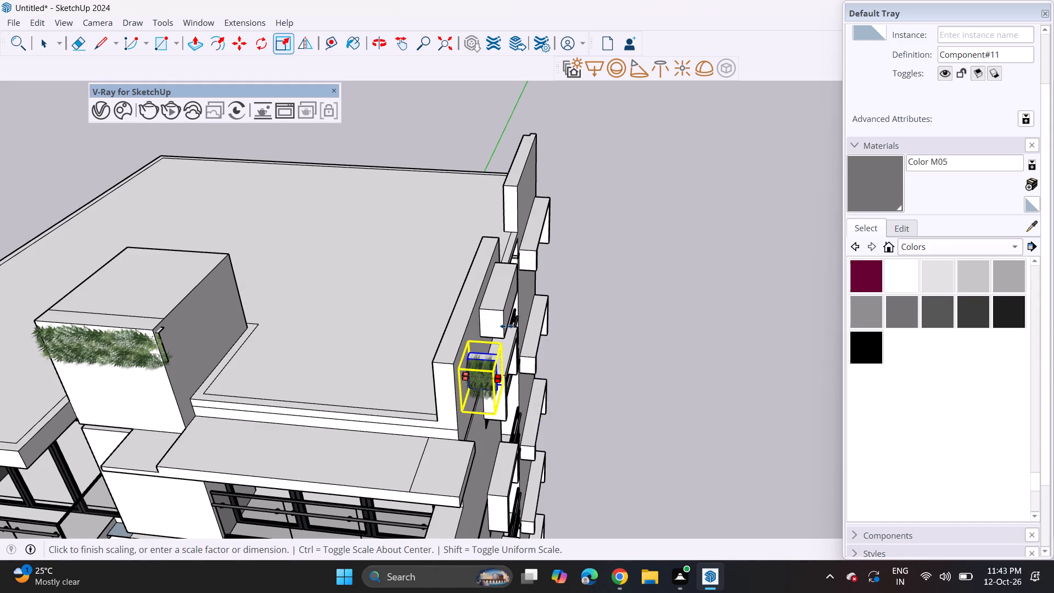
pyautogui.click(507, 326)
# Move the shortened green panel along the side wall to the front end of the topmost projecting box.
pyautogui.moveTo(504, 371); pyautogui.dragTo(384, 400, button='middle')
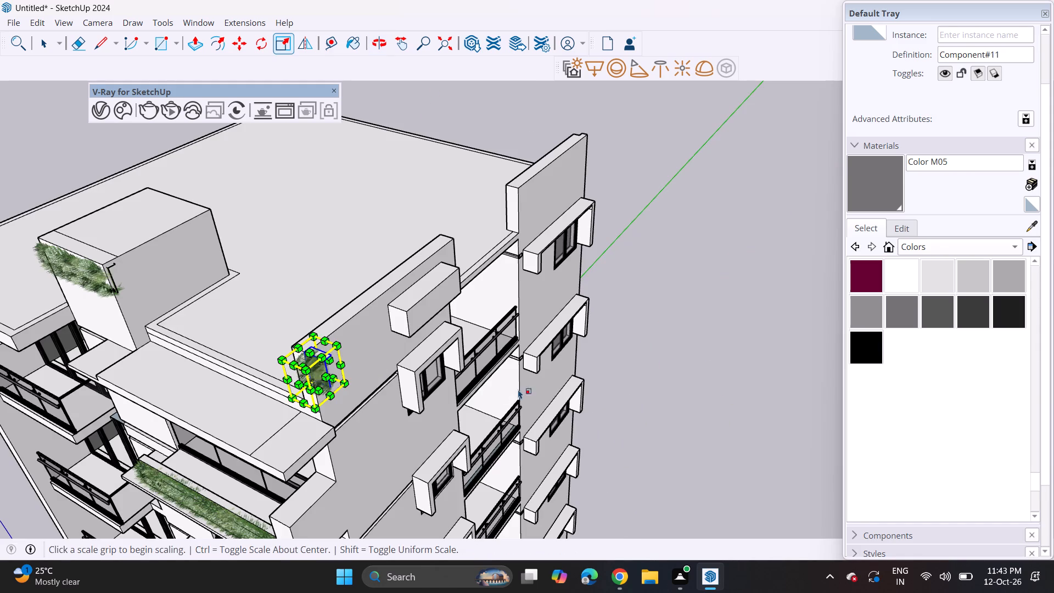
pyautogui.moveTo(357, 367); pyautogui.dragTo(278, 410, button='middle')
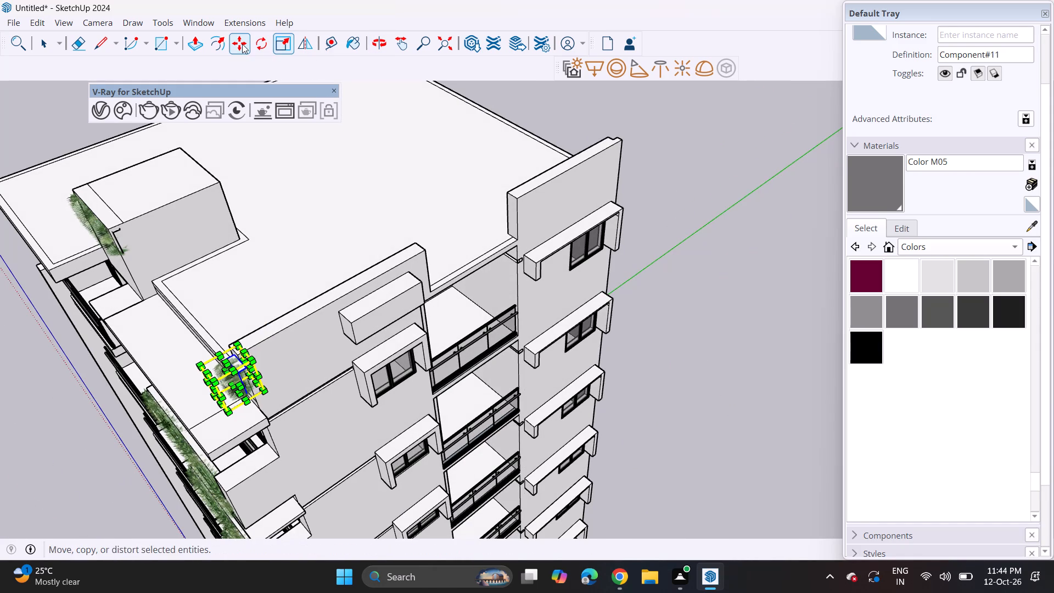
pyautogui.click(242, 44)
pyautogui.click(243, 346)
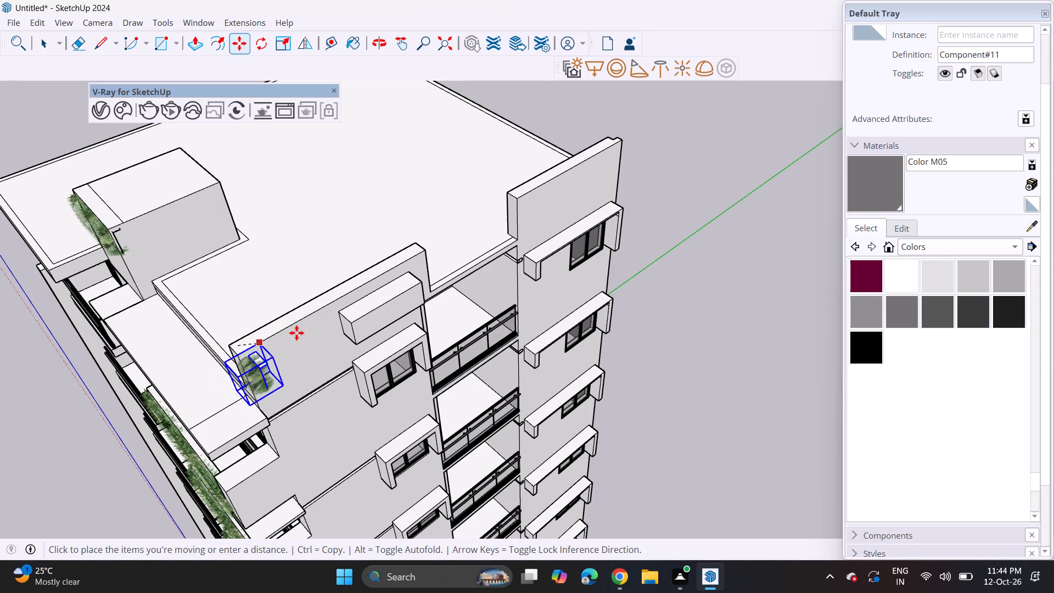
pyautogui.click(339, 316)
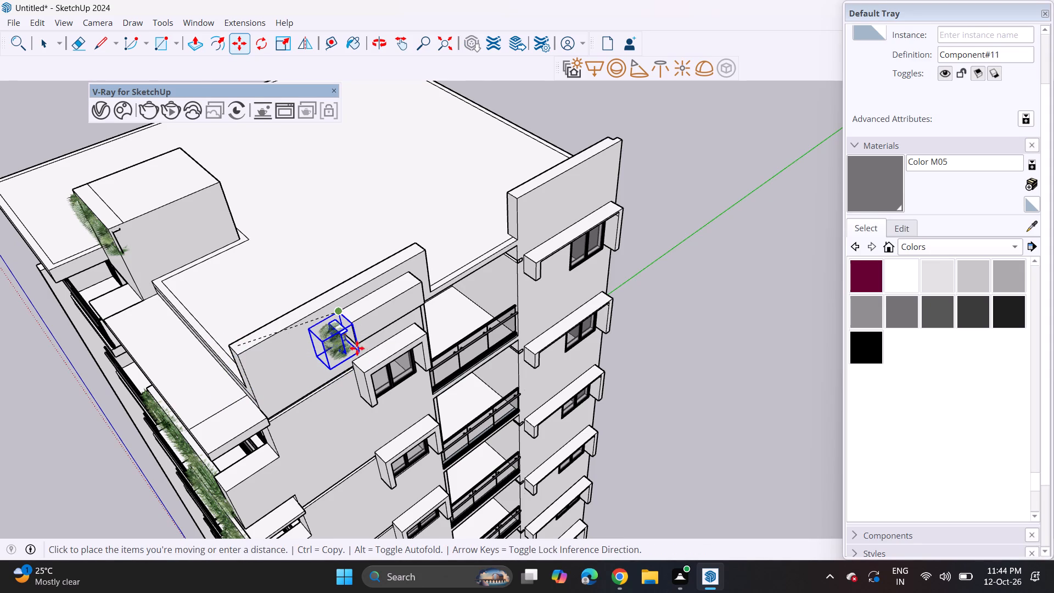
# Shift the small green panel against the front end face of the topmost projecting box, aligning it with the box's height and depth.
pyautogui.scroll(10, 349, 384)
pyautogui.scroll(4, 352, 340)
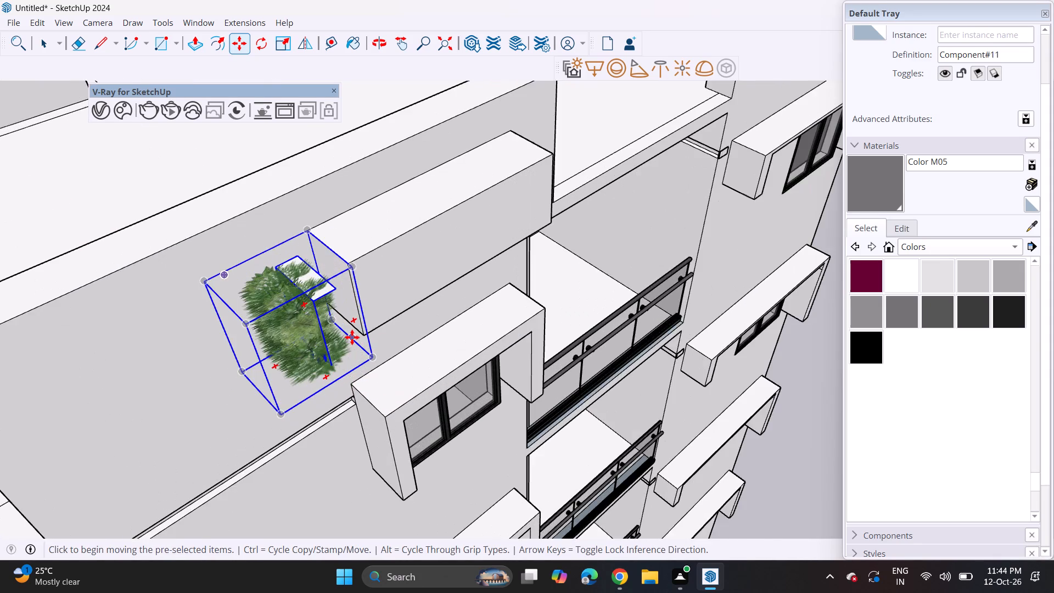
pyautogui.scroll(5, 352, 337)
pyautogui.click(294, 337)
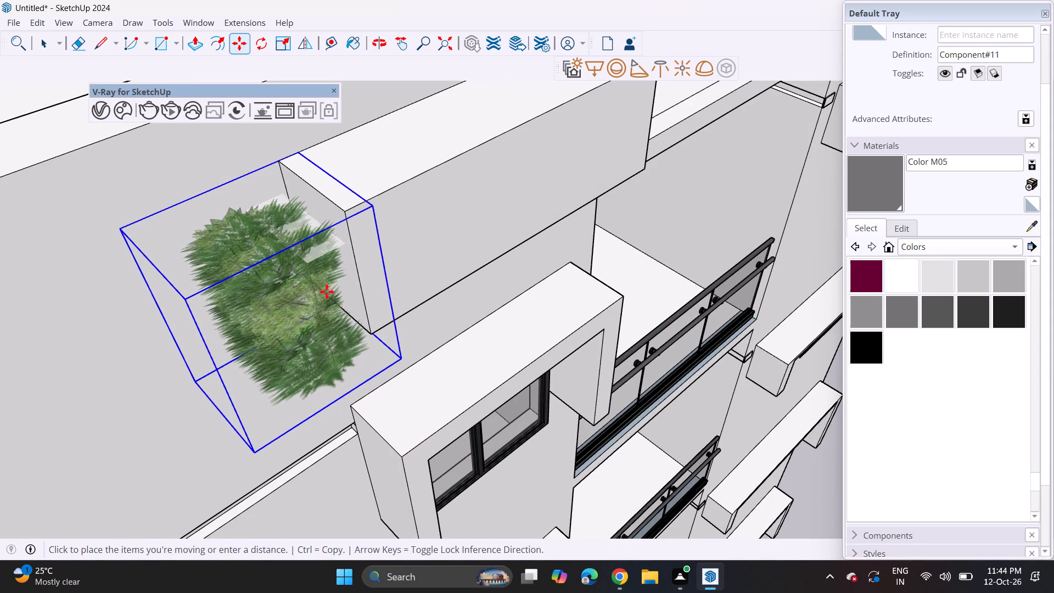
pyautogui.press('Escape')
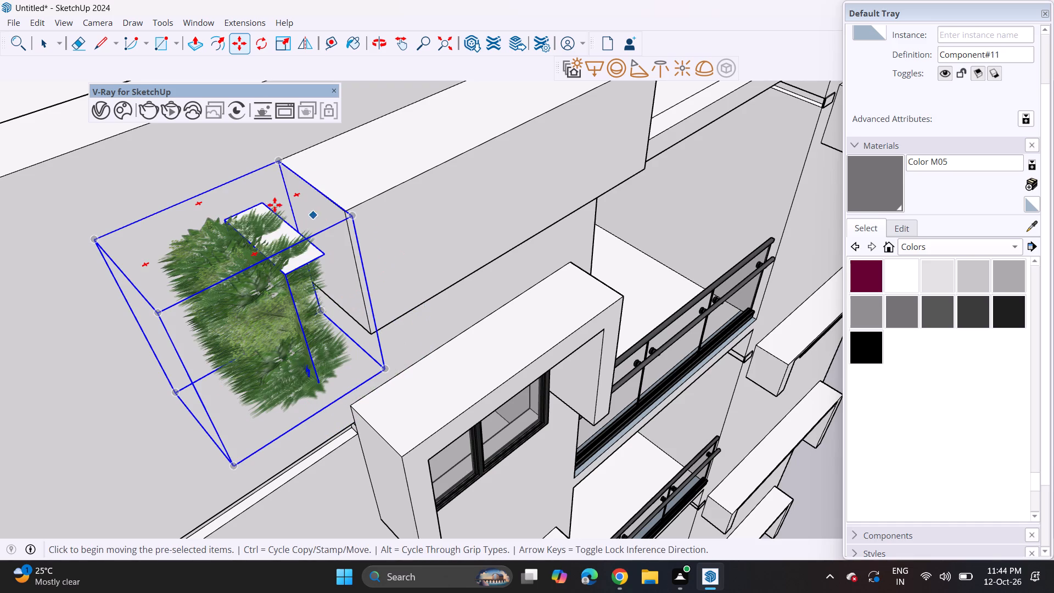
pyautogui.click(263, 205)
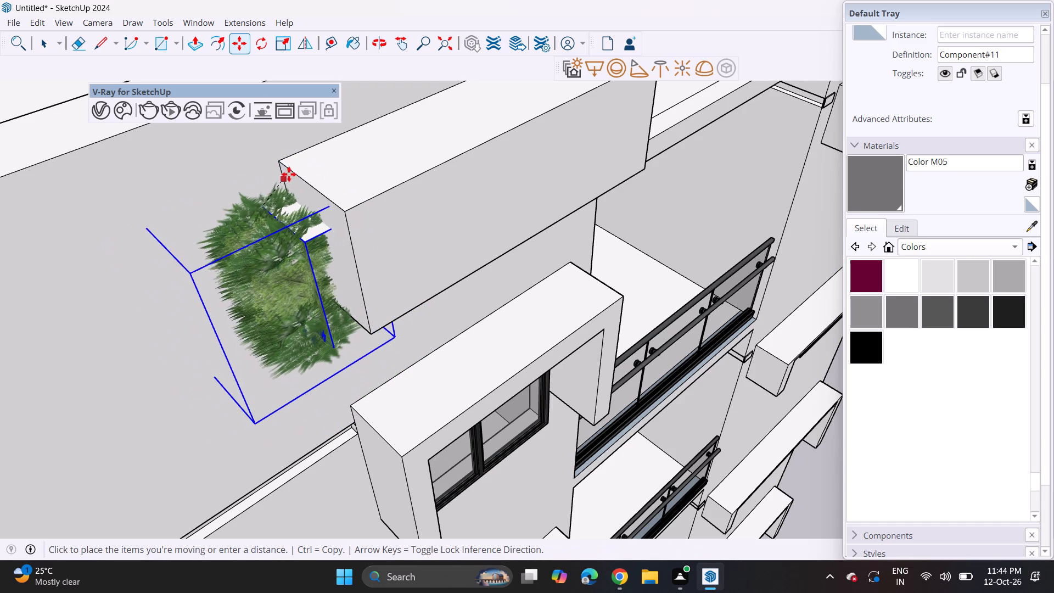
pyautogui.click(318, 172)
pyautogui.click(323, 301)
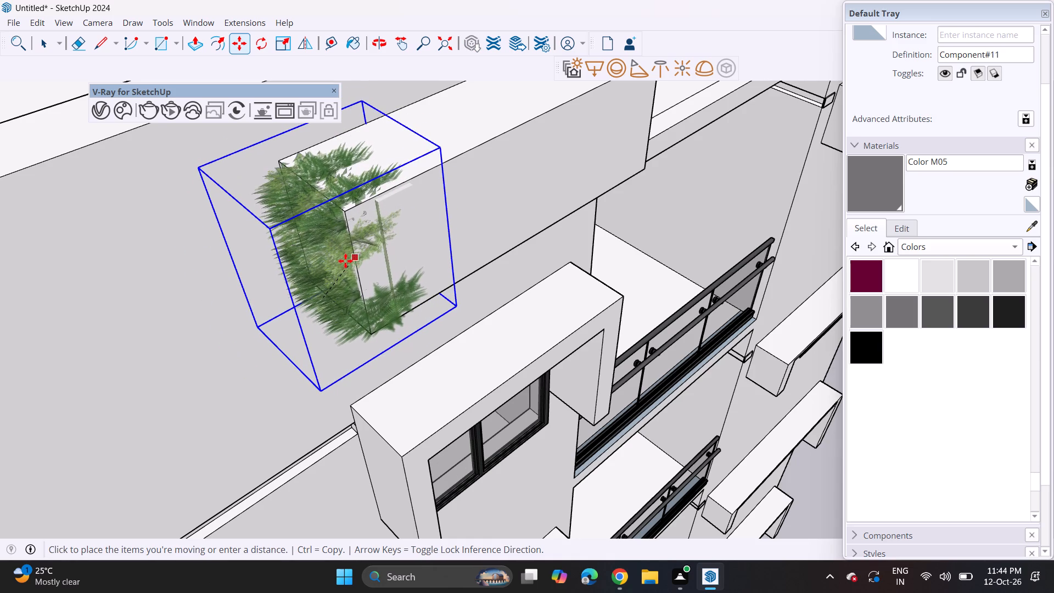
pyautogui.press('Escape')
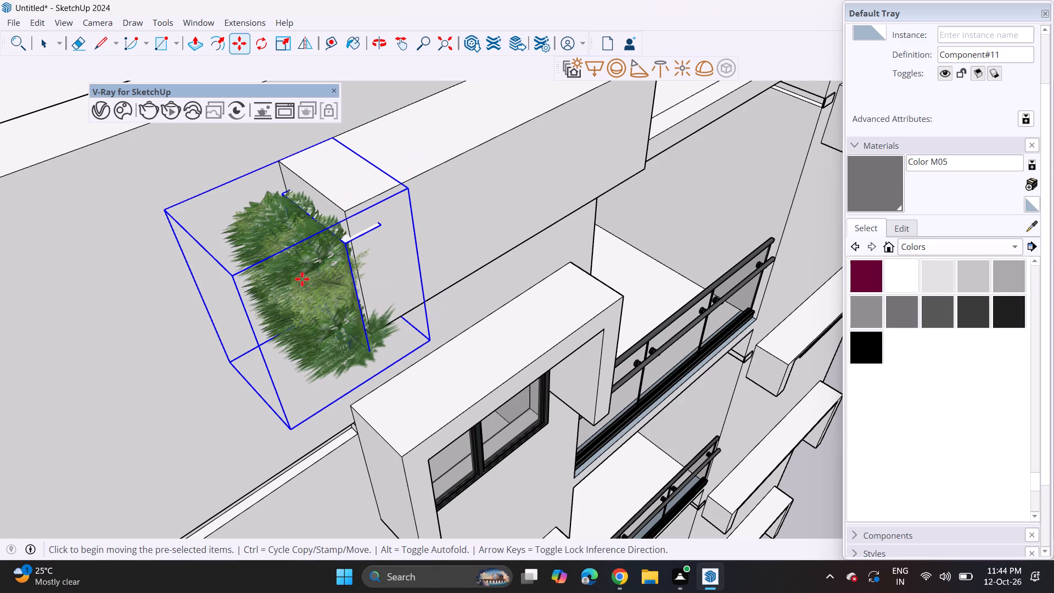
pyautogui.click(319, 277)
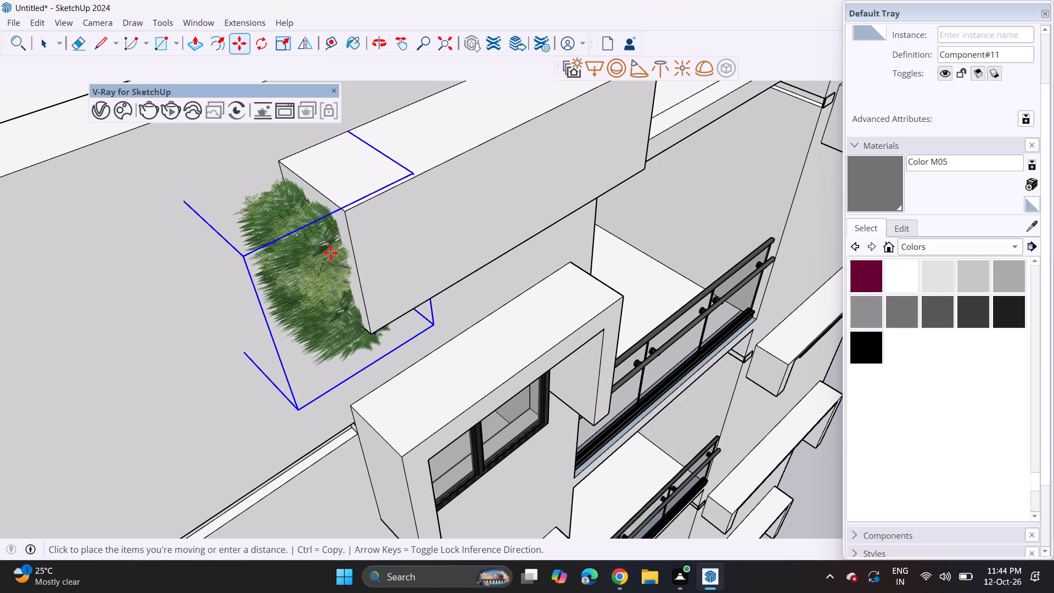
pyautogui.click(330, 251)
# Nudge the small green panel slightly outward and down on the projecting box's end face.
pyautogui.moveTo(347, 283); pyautogui.dragTo(291, 196, button='middle')
pyautogui.moveTo(291, 196); pyautogui.dragTo(347, 326, button='middle')
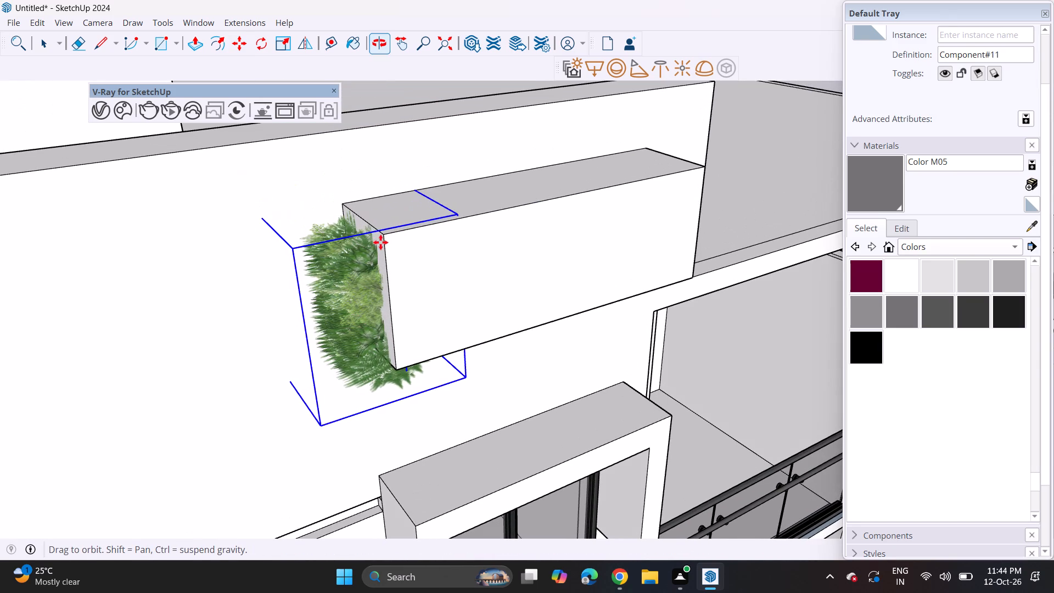
pyautogui.click(403, 179)
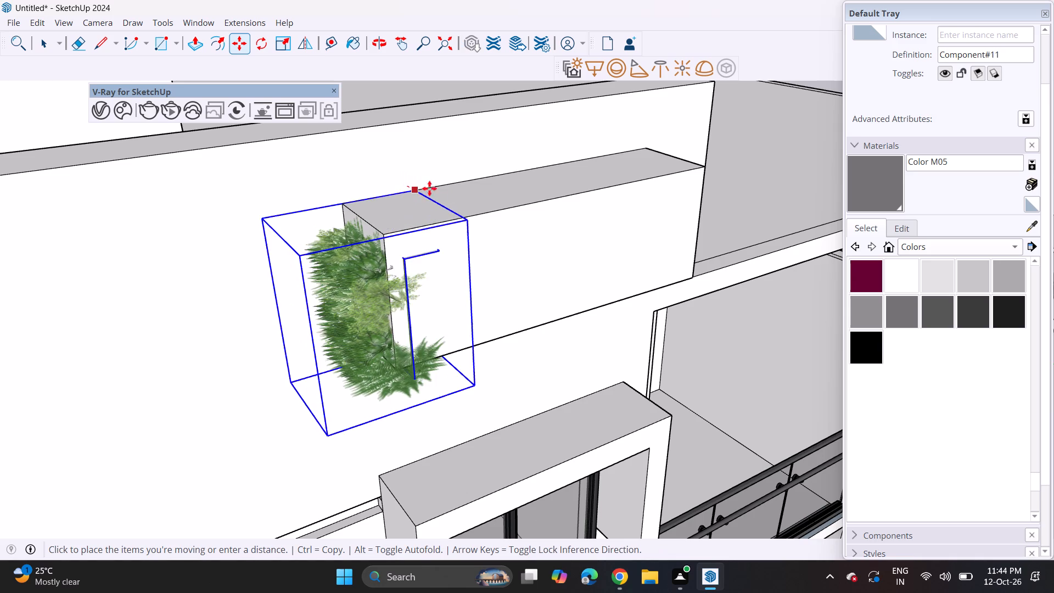
pyautogui.click(399, 193)
pyautogui.scroll(-4, 368, 329)
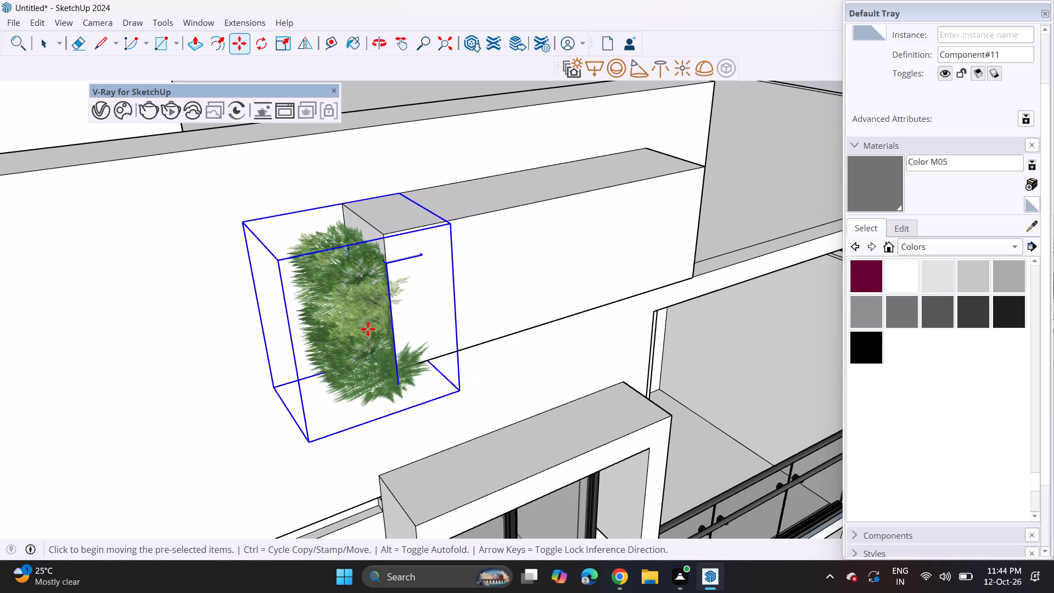
pyautogui.scroll(-3, 368, 329)
pyautogui.scroll(-20, 368, 329)
pyautogui.scroll(-2, 368, 329)
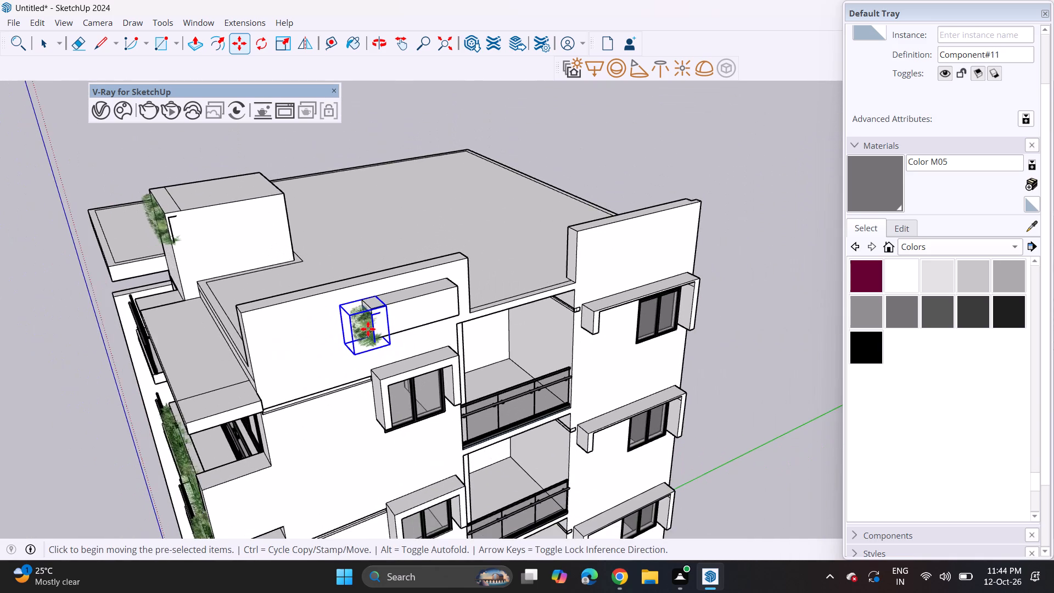
# Copy the rooftop block's green panel onto the open roof surface behind the side parapet.
pyautogui.press('space')
pyautogui.click(187, 242)
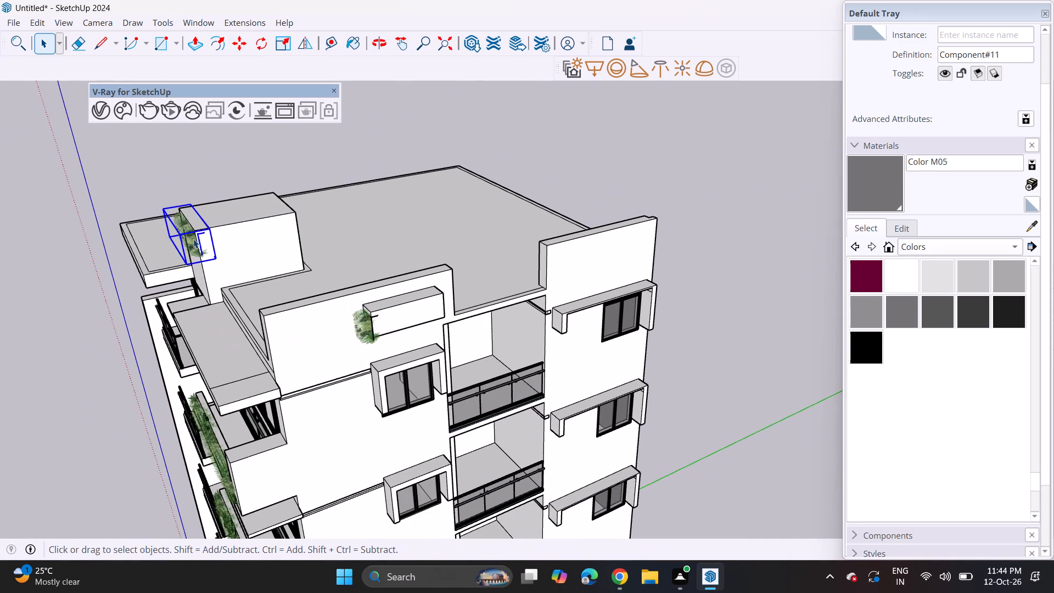
pyautogui.press('m')
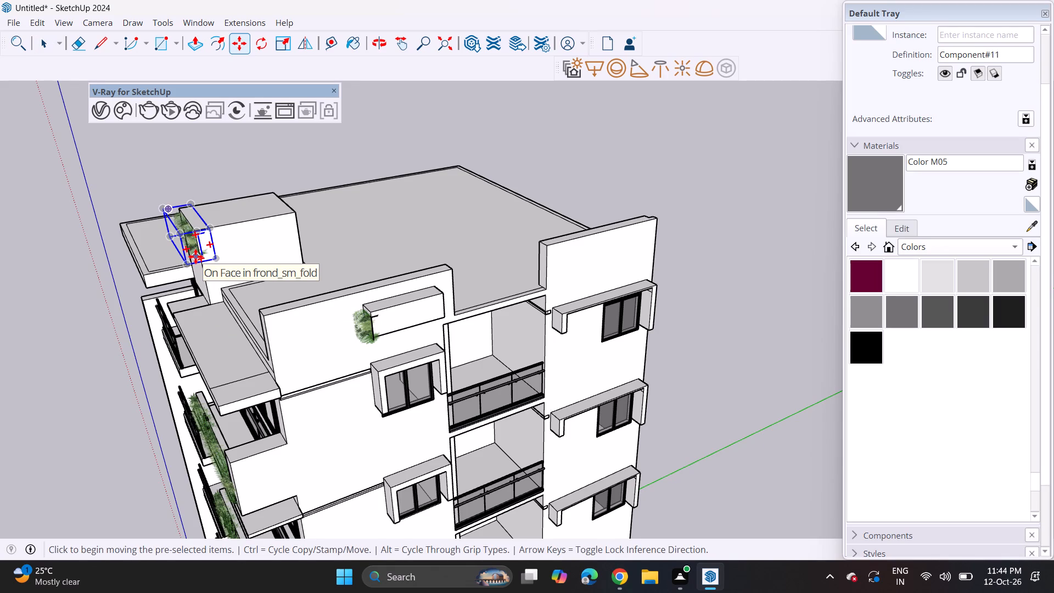
pyautogui.click(195, 256)
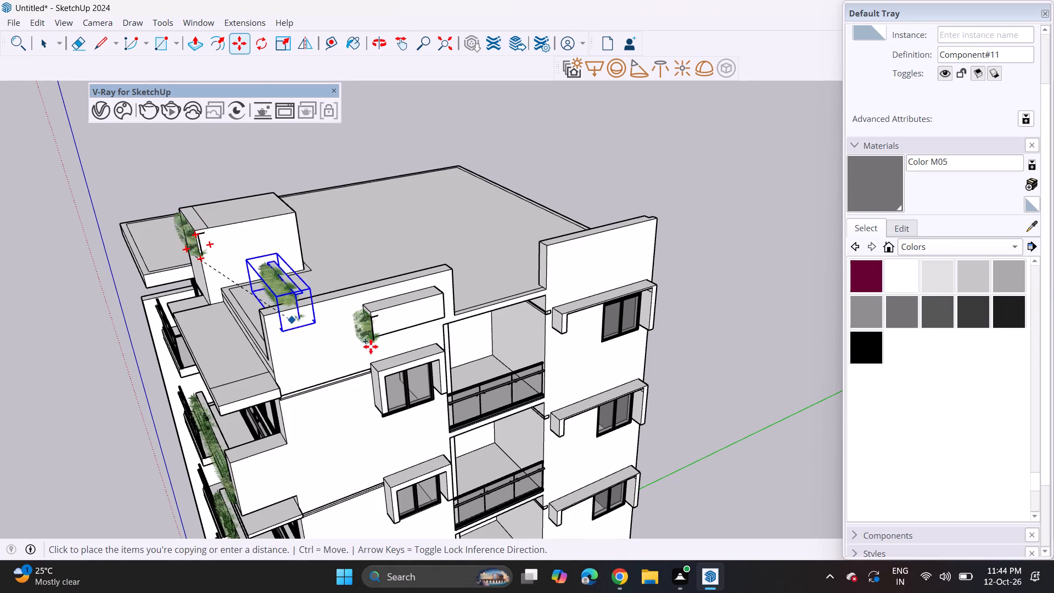
pyautogui.click(490, 286)
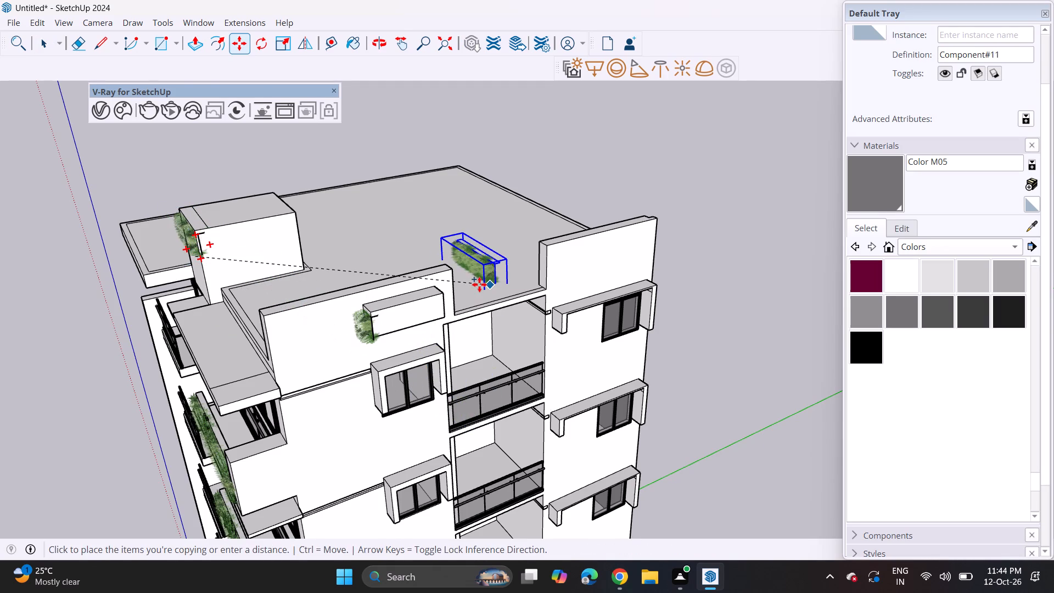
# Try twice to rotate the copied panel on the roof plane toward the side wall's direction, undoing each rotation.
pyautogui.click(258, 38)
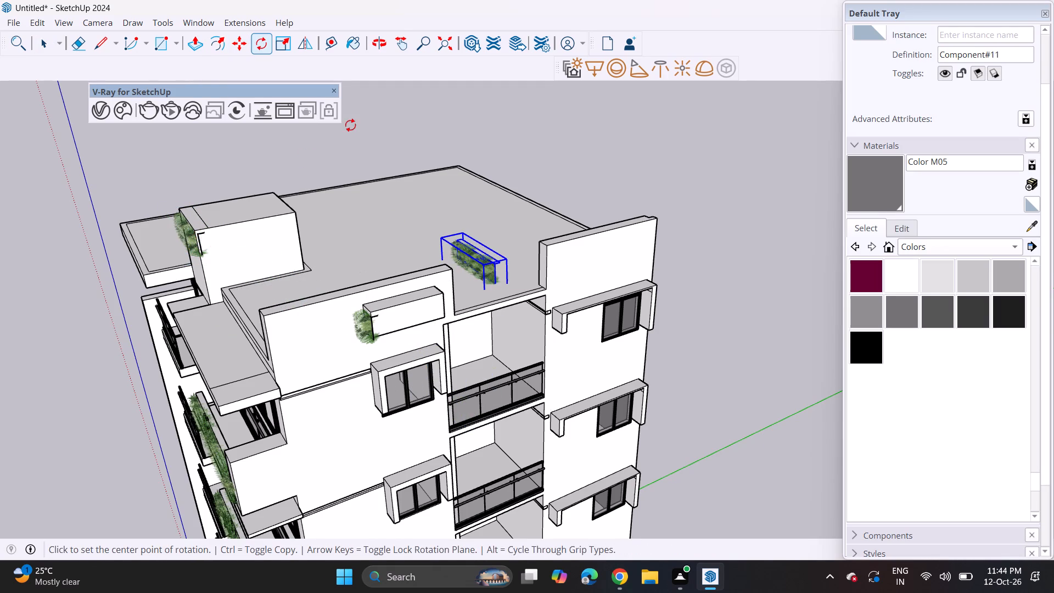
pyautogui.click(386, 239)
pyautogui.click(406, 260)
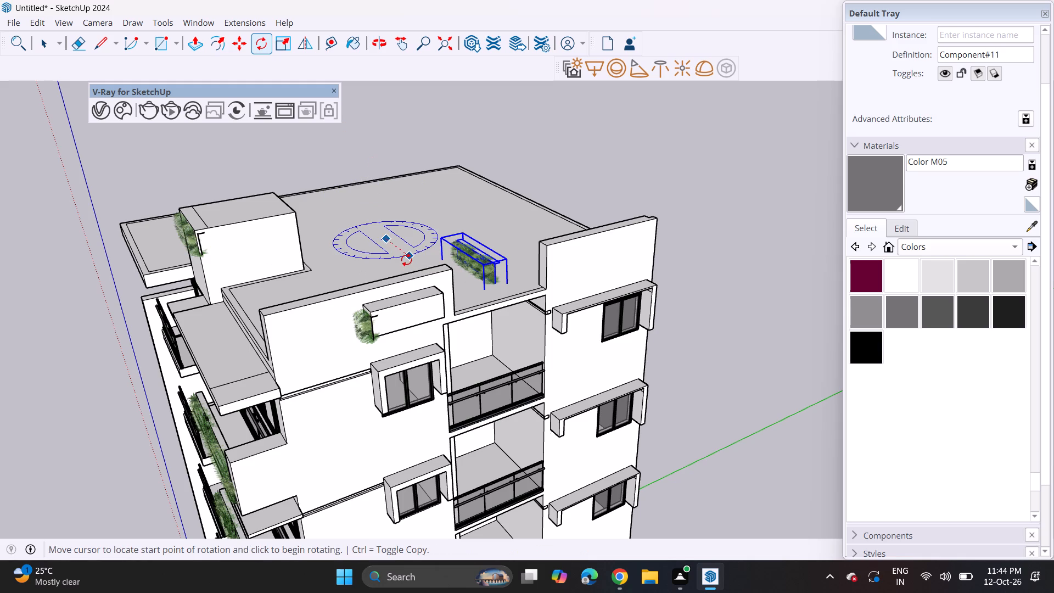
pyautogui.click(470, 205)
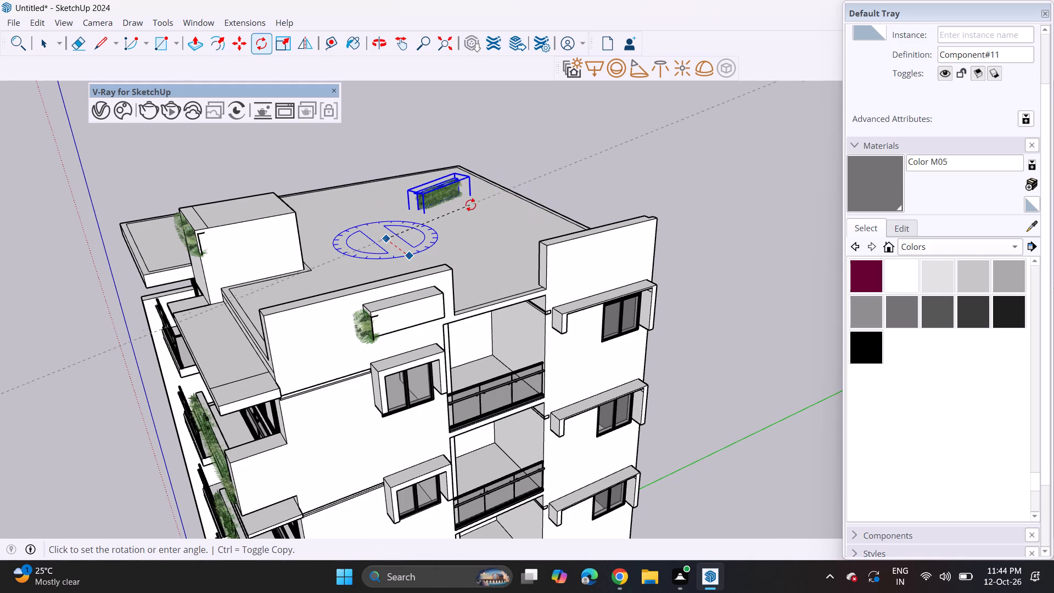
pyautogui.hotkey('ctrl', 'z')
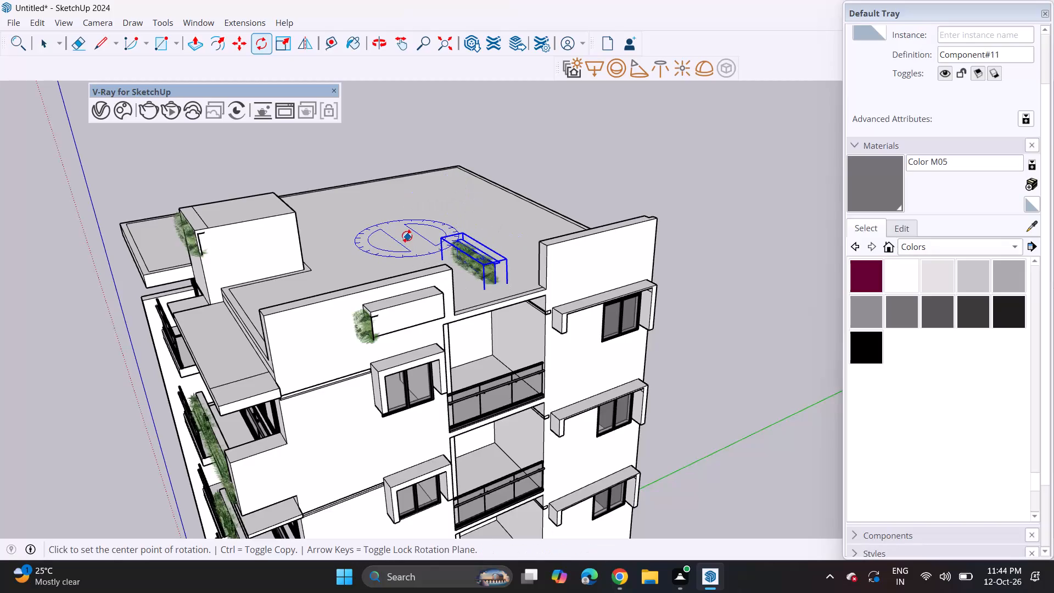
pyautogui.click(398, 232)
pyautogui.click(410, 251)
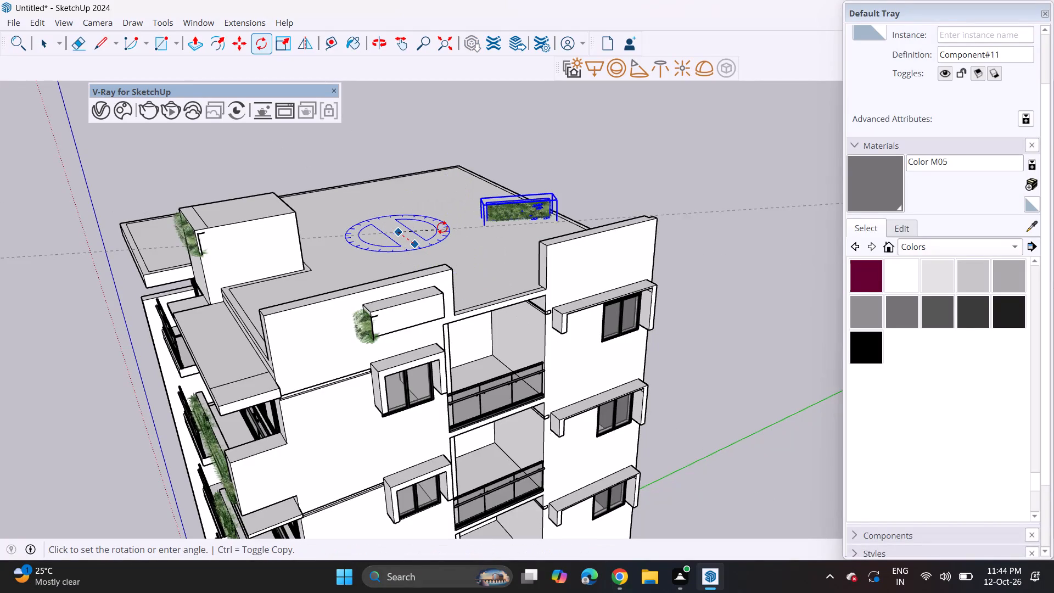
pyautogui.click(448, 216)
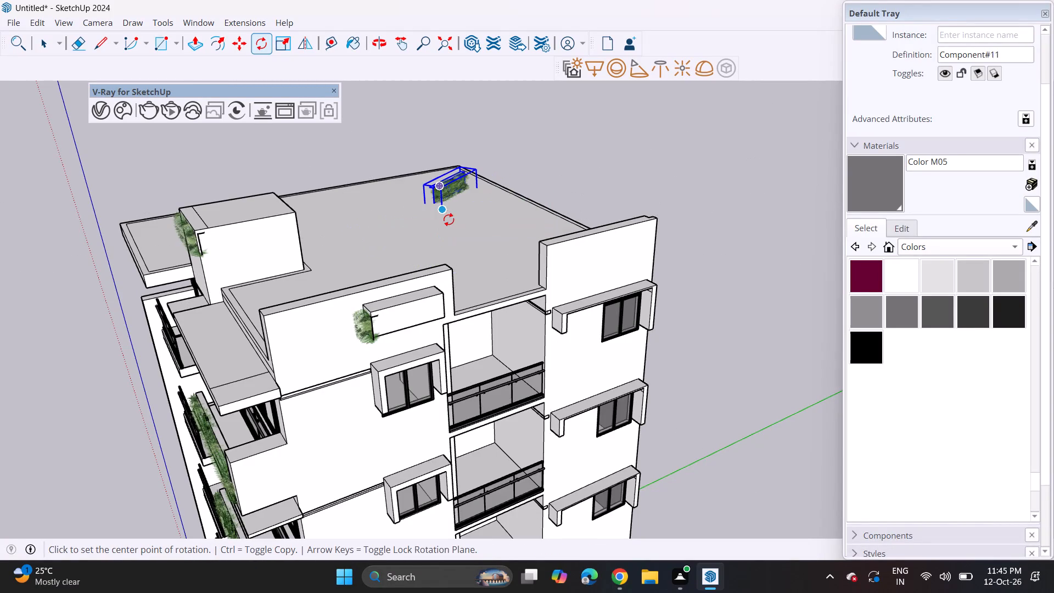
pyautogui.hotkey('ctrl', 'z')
# Rotate the copied panel about a quarter turn on the roof plane, making it parallel to the side wall.
pyautogui.click(411, 226)
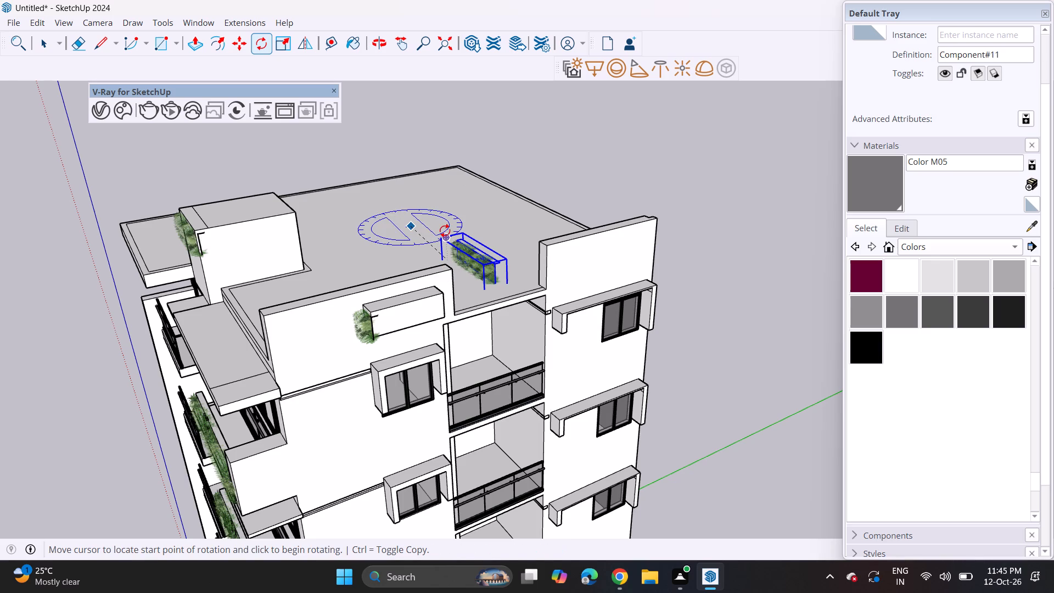
pyautogui.click(423, 237)
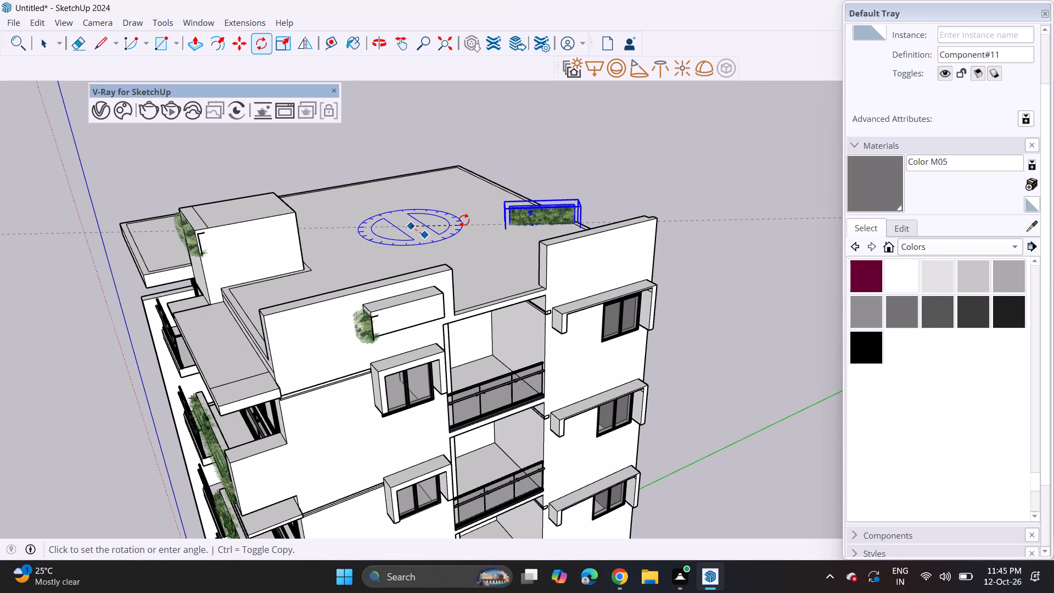
pyautogui.click(465, 217)
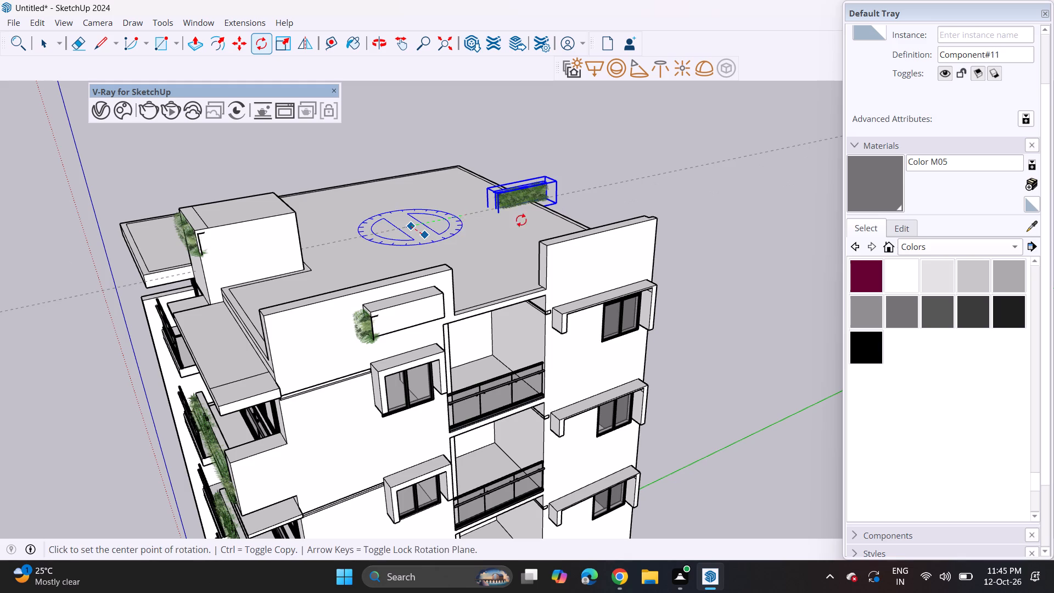
# Move the rotated green panel from the roof to the side wall, just below the uppermost projecting box.
pyautogui.press('m')
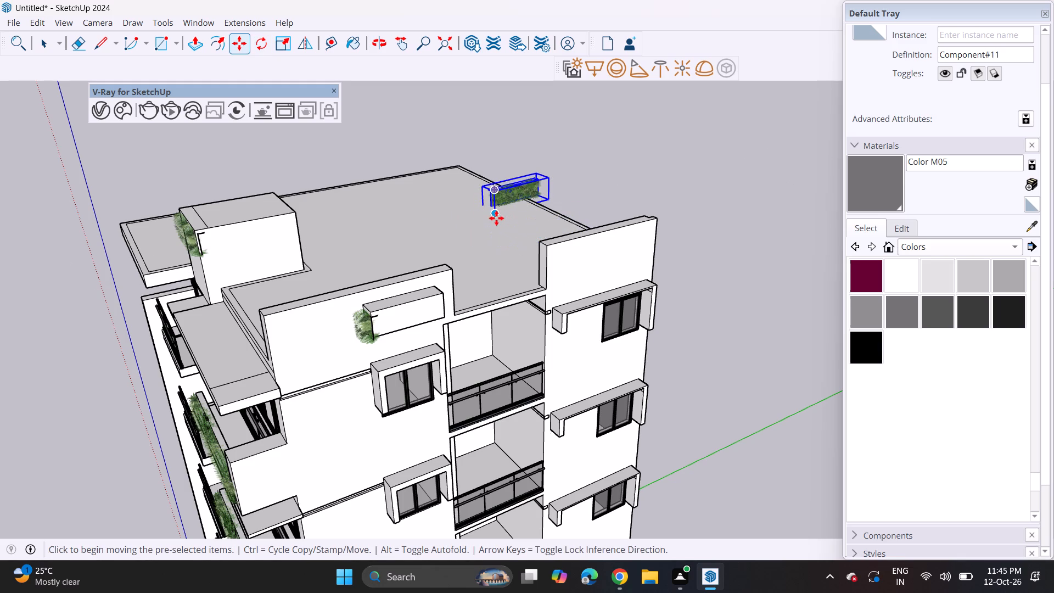
pyautogui.click(496, 217)
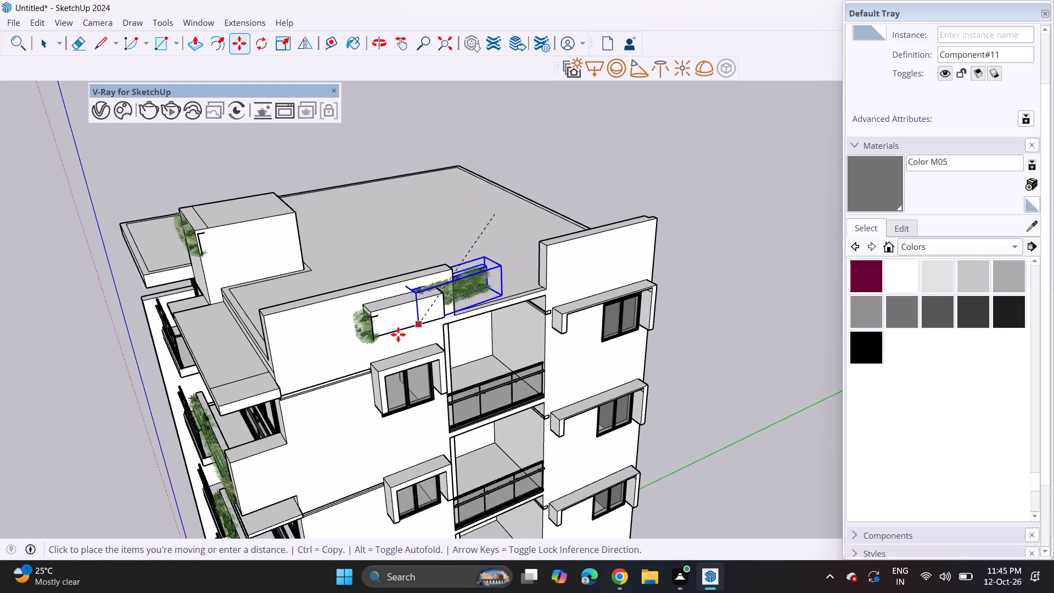
pyautogui.click(413, 395)
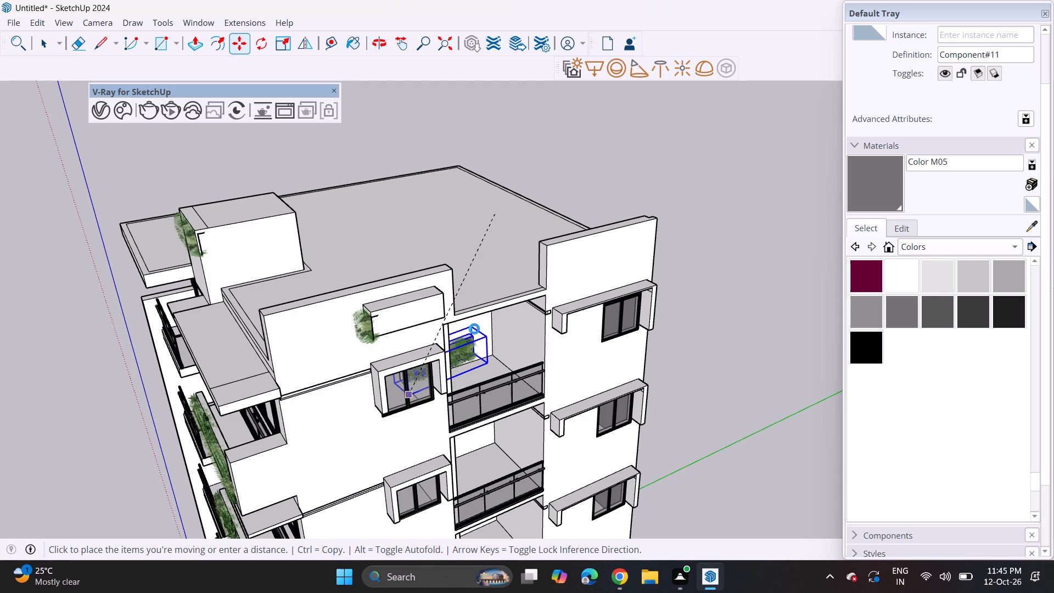
pyautogui.click(478, 326)
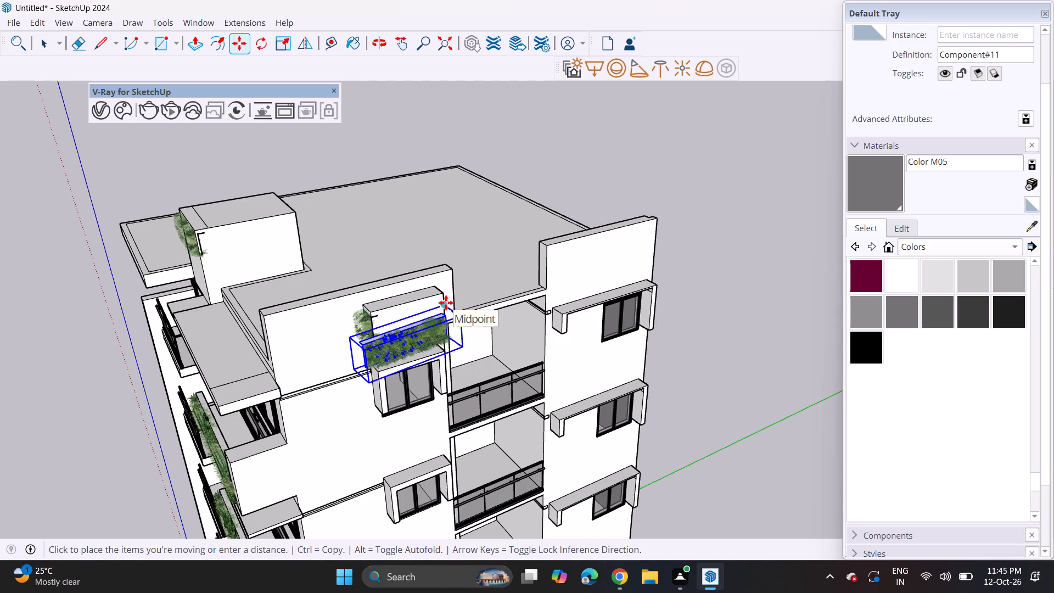
pyautogui.click(468, 307)
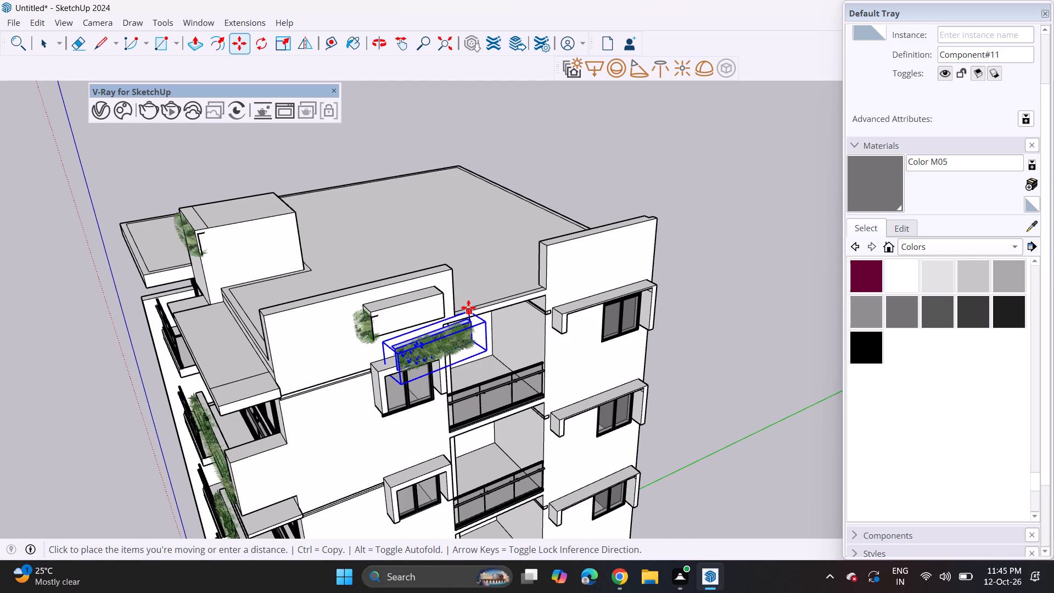
# Move the green panel up onto the long outer face of the side wall's uppermost projecting box.
pyautogui.moveTo(343, 334); pyautogui.dragTo(477, 342, button='middle')
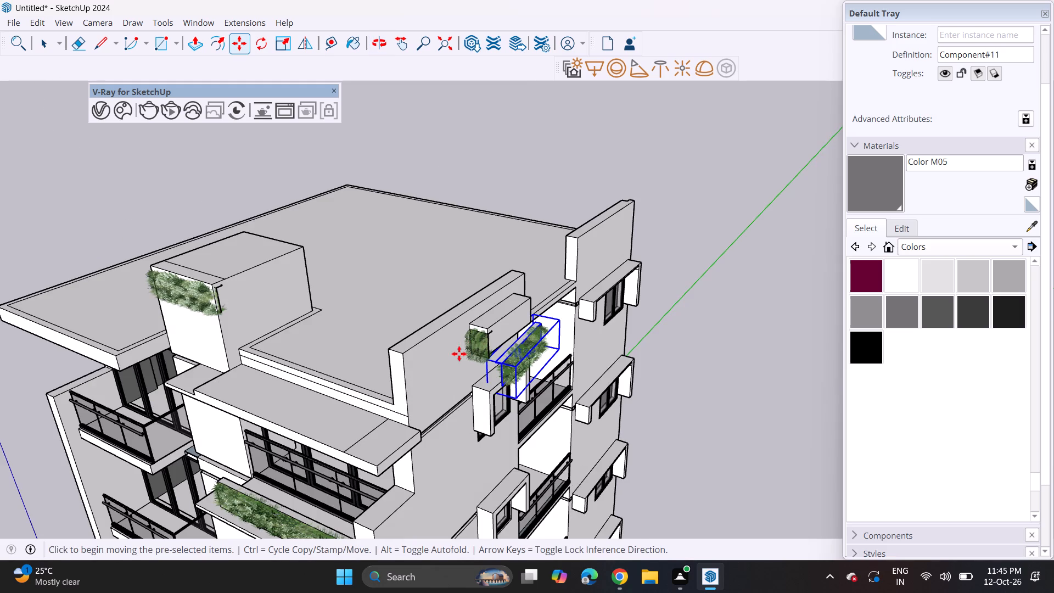
pyautogui.scroll(4, 444, 365)
pyautogui.scroll(9, 522, 355)
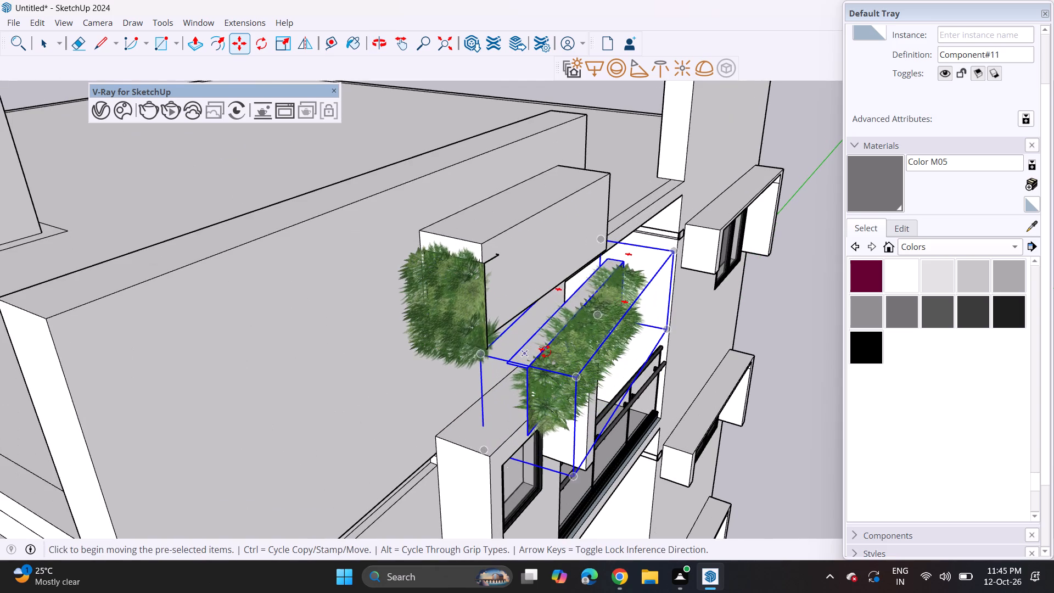
pyautogui.click(548, 351)
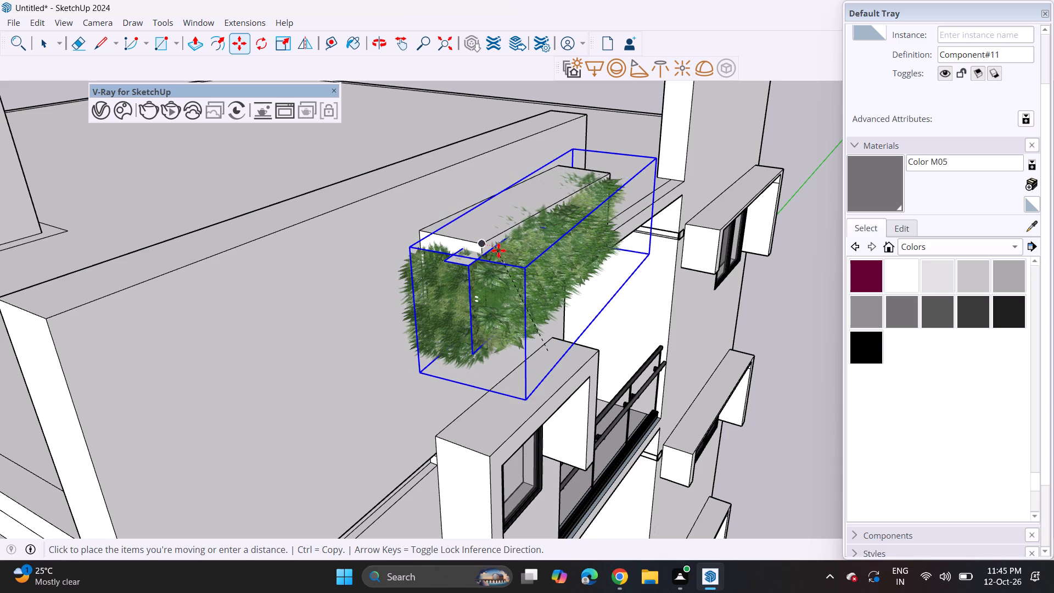
pyautogui.click(499, 251)
pyautogui.press('space')
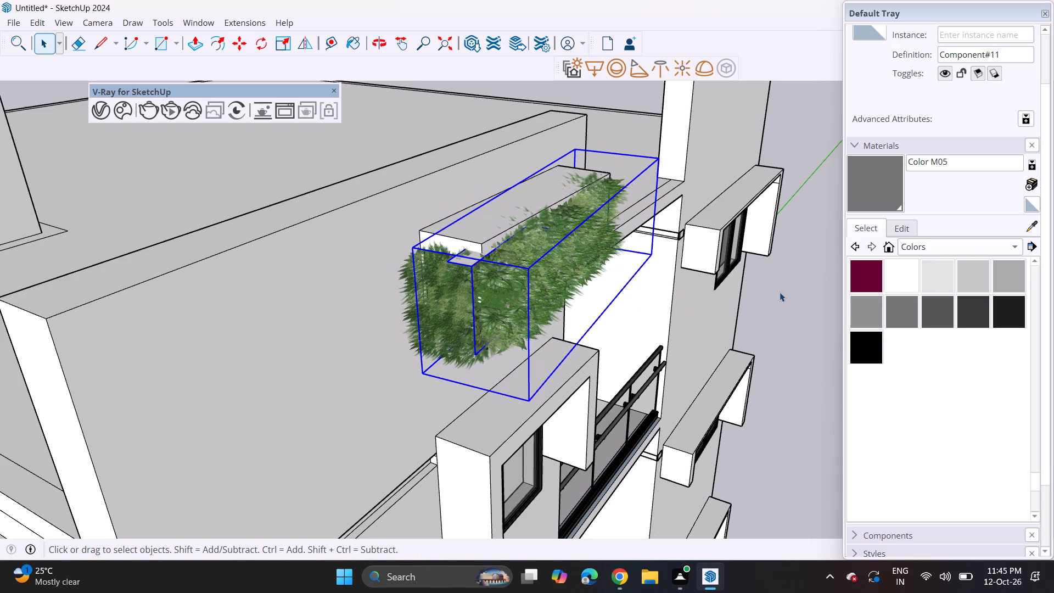
pyautogui.click(780, 292)
# Examine the placed green panels across the whole building, from the roof down to the entrance.
pyautogui.scroll(-8, 535, 378)
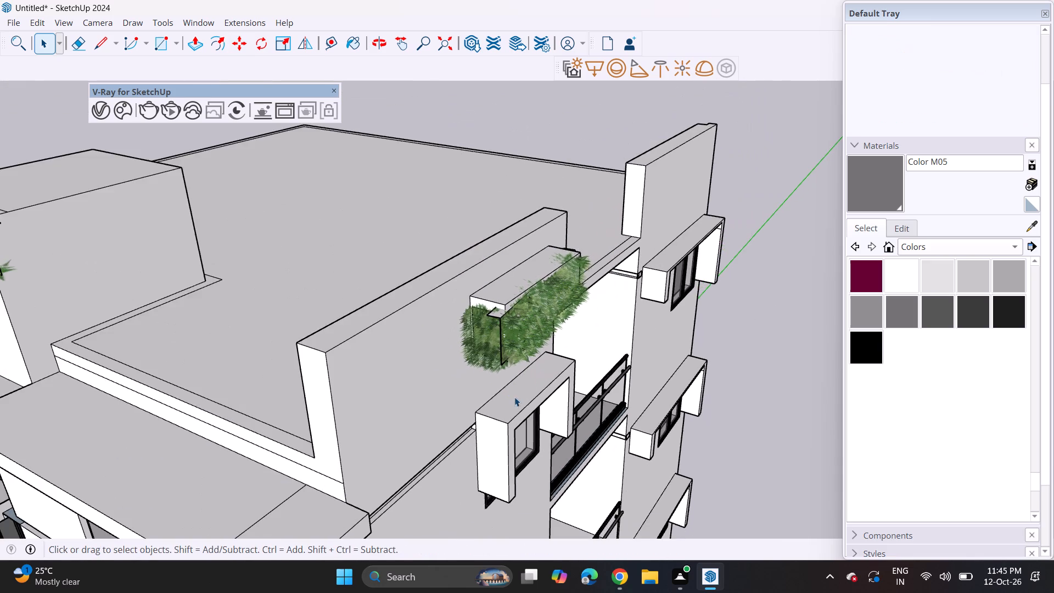
pyautogui.moveTo(514, 395); pyautogui.dragTo(528, 299, button='middle')
pyautogui.scroll(-6, 526, 299)
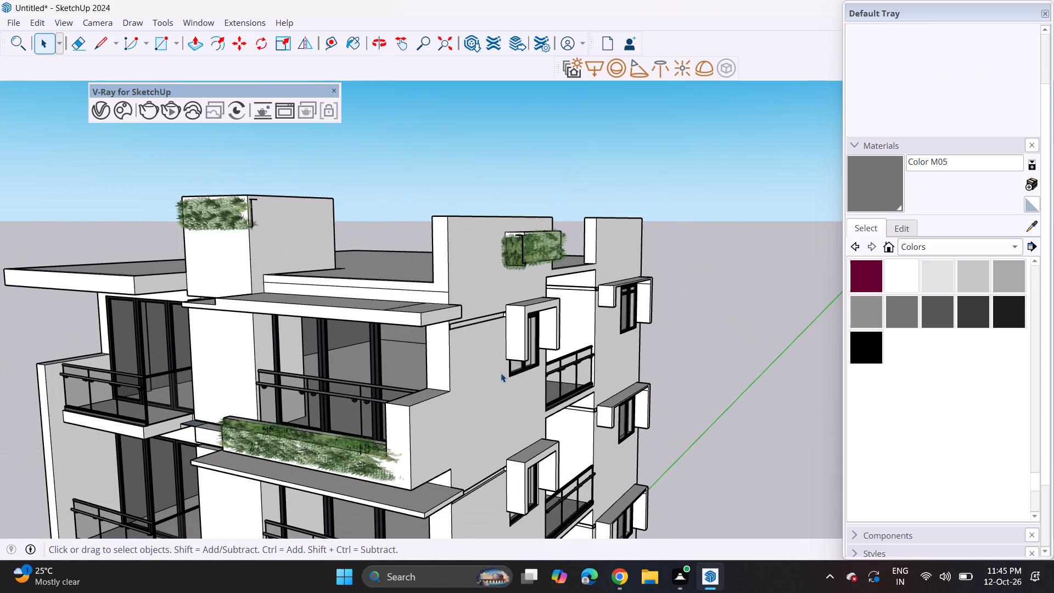
pyautogui.keyDown('shift'); pyautogui.moveTo(501, 373); pyautogui.dragTo(530, 258, button='middle'); pyautogui.keyUp('shift')
pyautogui.scroll(-3, 506, 267)
pyautogui.scroll(-3, 452, 367)
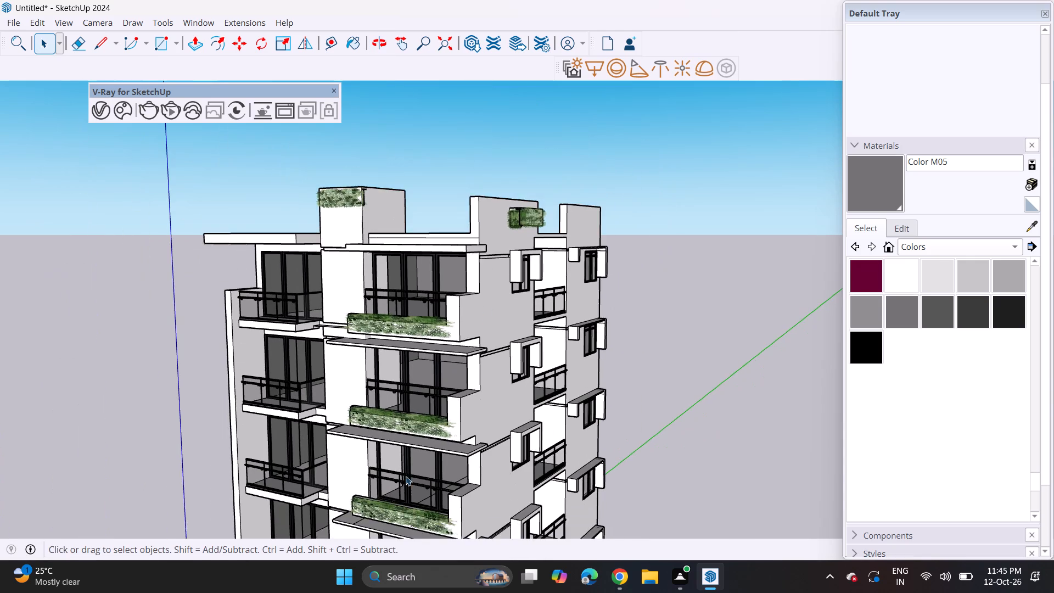
pyautogui.keyDown('shift'); pyautogui.moveTo(403, 480); pyautogui.dragTo(404, 353, button='middle'); pyautogui.keyUp('shift')
pyautogui.scroll(-3, 397, 320)
pyautogui.keyDown('shift'); pyautogui.moveTo(402, 432); pyautogui.dragTo(400, 351, button='middle'); pyautogui.keyUp('shift')
pyautogui.scroll(-2, 400, 351)
pyautogui.keyDown('shift'); pyautogui.moveTo(400, 390); pyautogui.dragTo(453, 298, button='middle'); pyautogui.keyUp('shift')
pyautogui.moveTo(459, 384); pyautogui.dragTo(466, 353, button='middle')
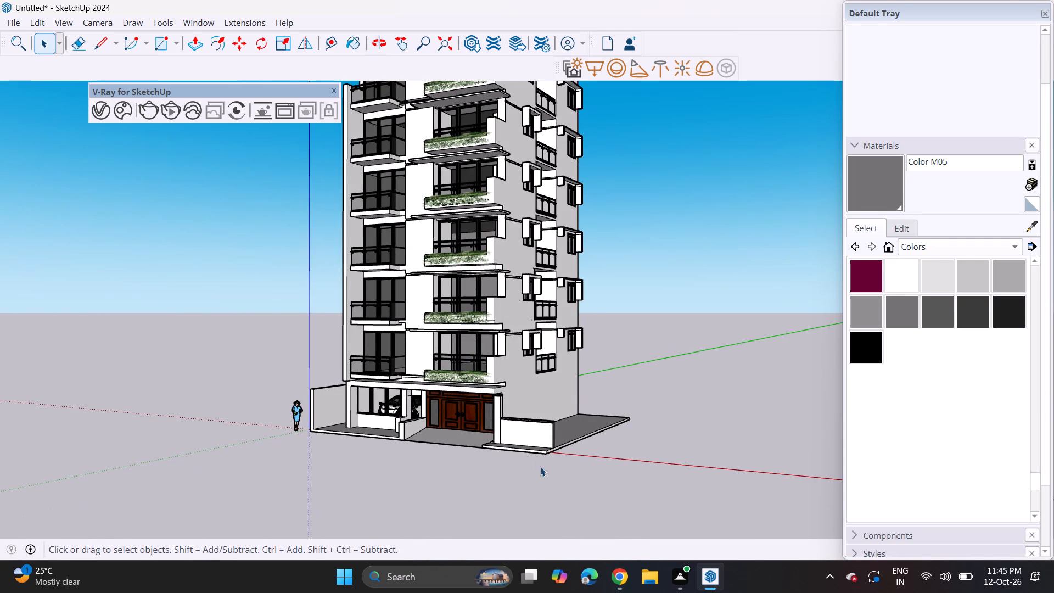
pyautogui.scroll(2, 552, 469)
pyautogui.keyDown('shift'); pyautogui.moveTo(507, 365); pyautogui.dragTo(481, 434, button='middle'); pyautogui.keyUp('shift')
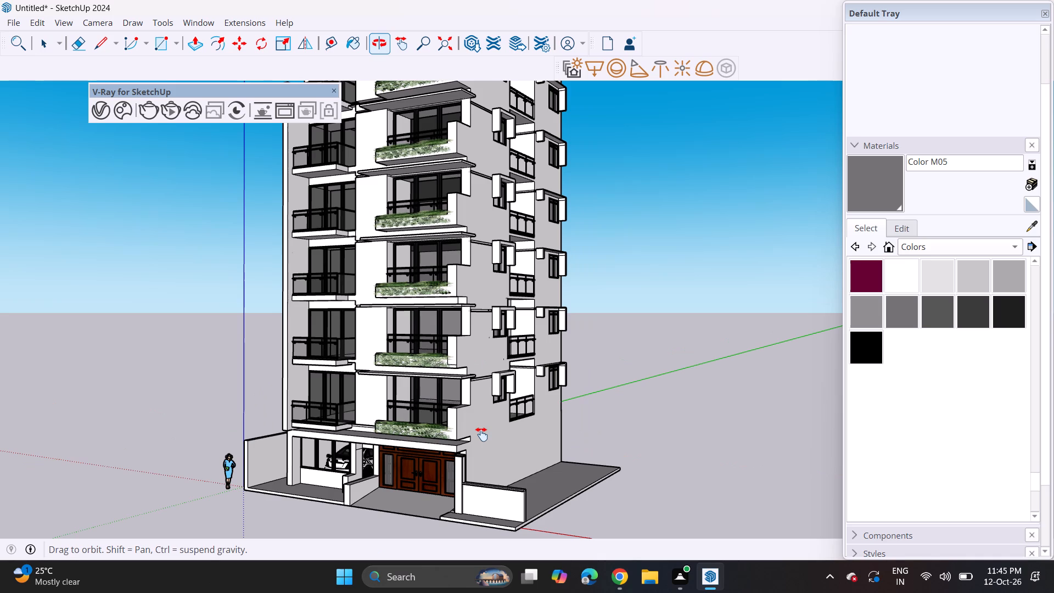
pyautogui.keyDown('shift'); pyautogui.moveTo(481, 434); pyautogui.dragTo(490, 474, button='middle'); pyautogui.keyUp('shift')
pyautogui.scroll(-3, 486, 451)
pyautogui.moveTo(485, 451); pyautogui.dragTo(485, 430, button='middle')
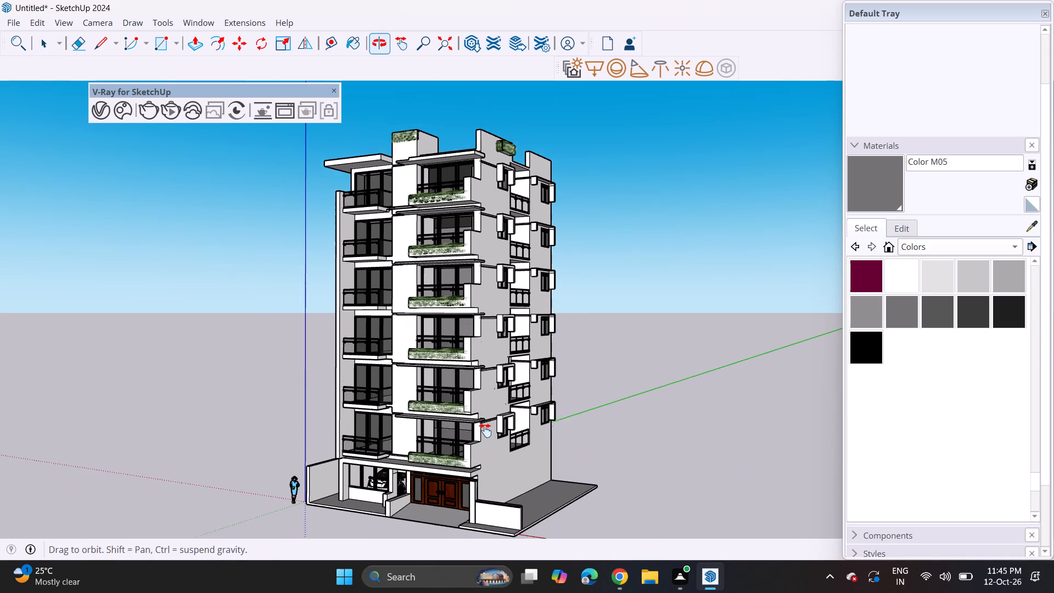
pyautogui.moveTo(485, 430); pyautogui.dragTo(485, 438, button='middle')
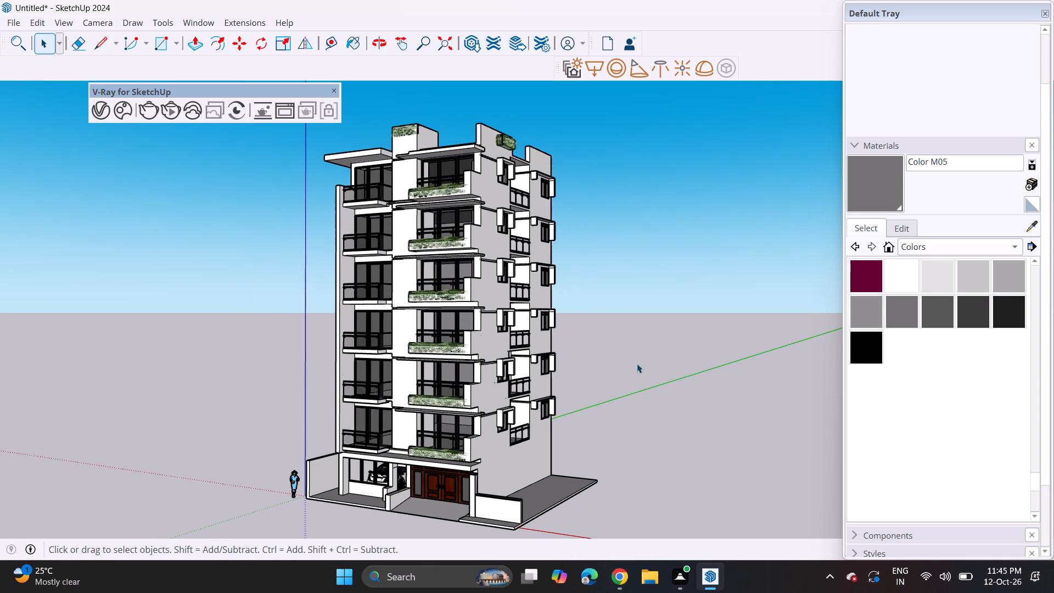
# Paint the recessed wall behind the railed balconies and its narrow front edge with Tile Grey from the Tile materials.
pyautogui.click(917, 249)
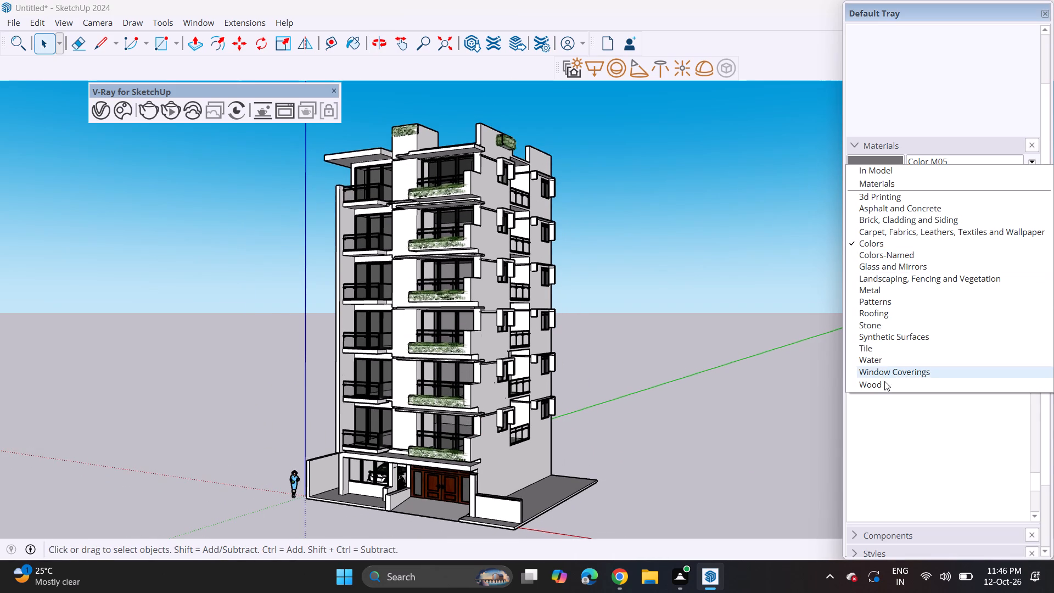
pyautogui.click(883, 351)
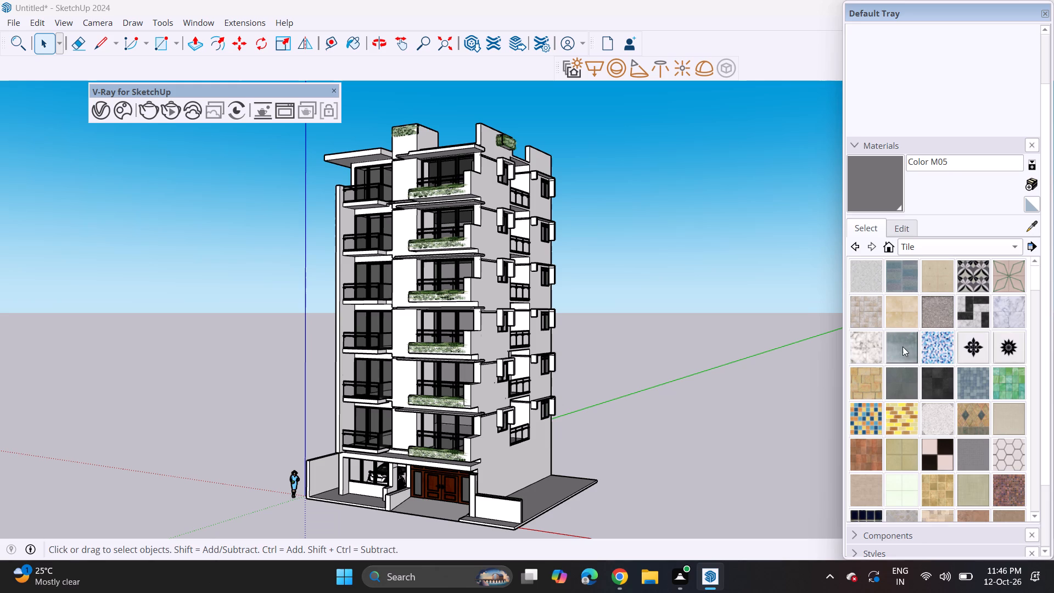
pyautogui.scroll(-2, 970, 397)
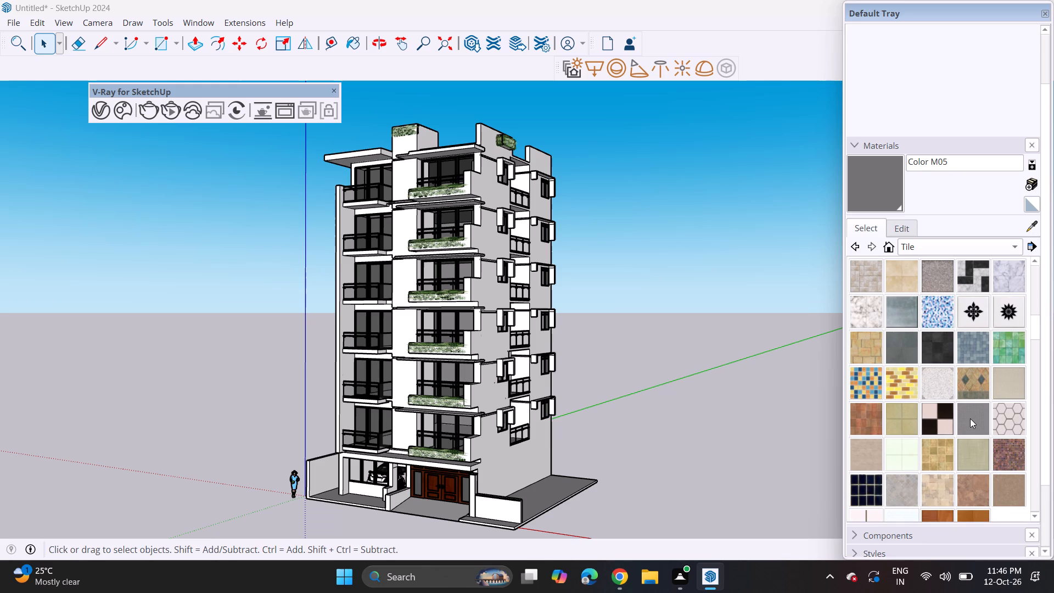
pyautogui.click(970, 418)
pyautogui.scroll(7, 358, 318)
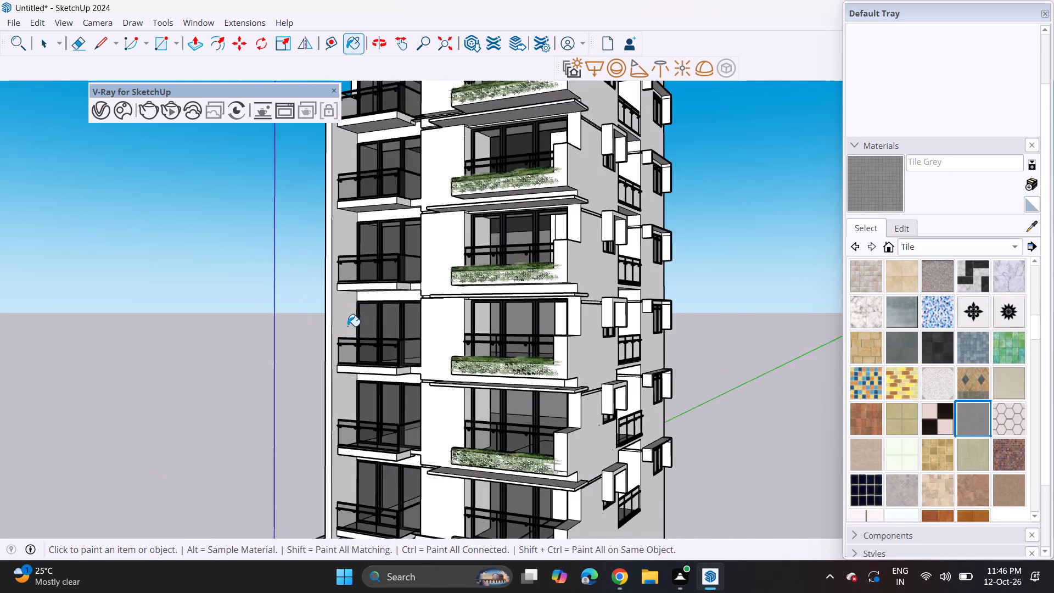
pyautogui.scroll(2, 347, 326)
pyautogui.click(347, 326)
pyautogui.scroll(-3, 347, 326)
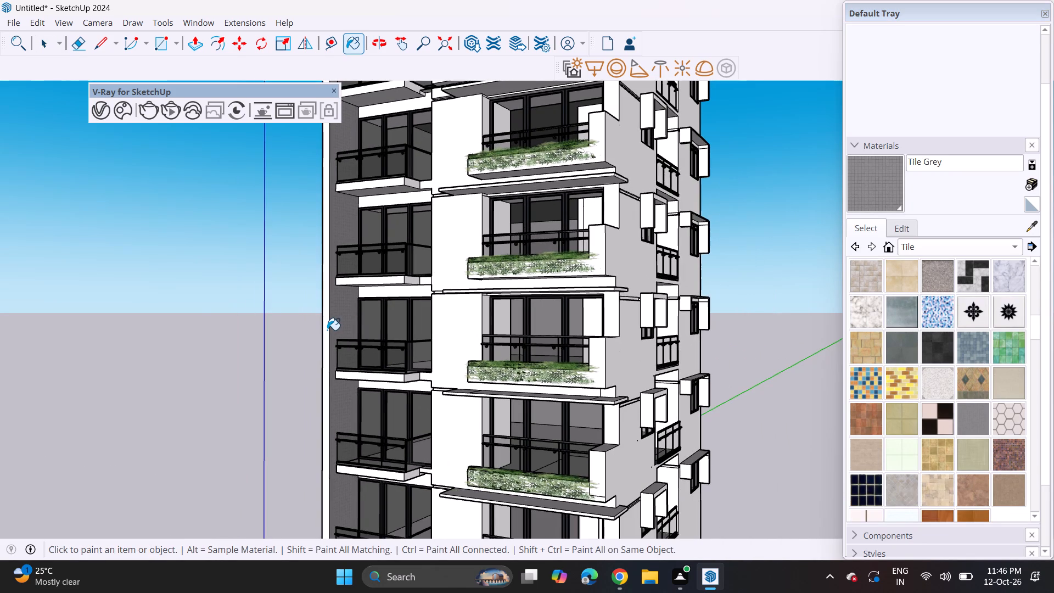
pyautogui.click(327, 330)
# Paint the recessed wall behind the railed balconies and its narrow front edge with Stone Vein Gray from the Stone materials.
pyautogui.scroll(-4, 327, 330)
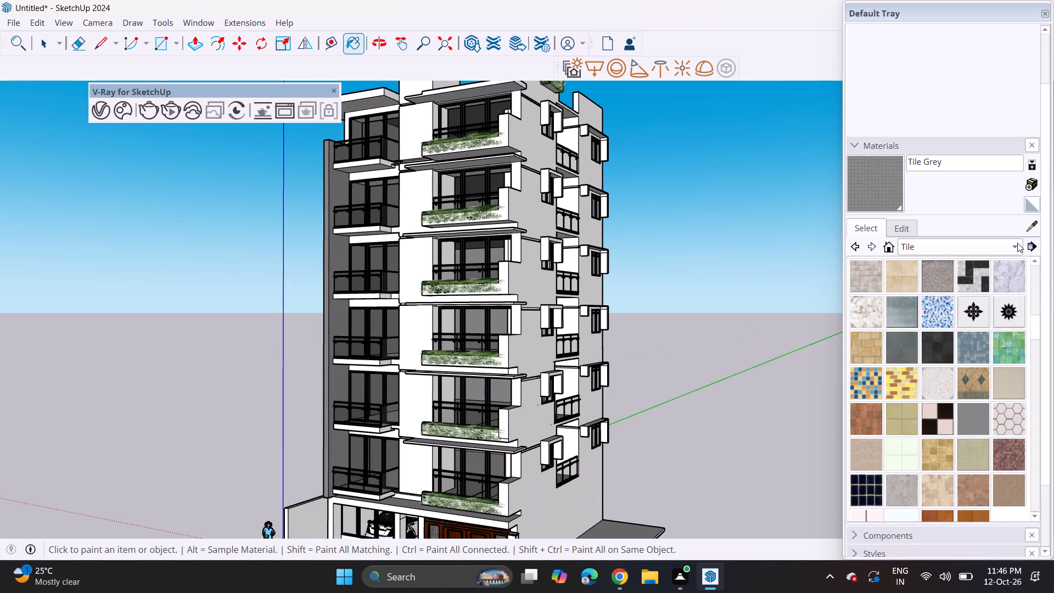
pyautogui.click(930, 239)
pyautogui.click(902, 218)
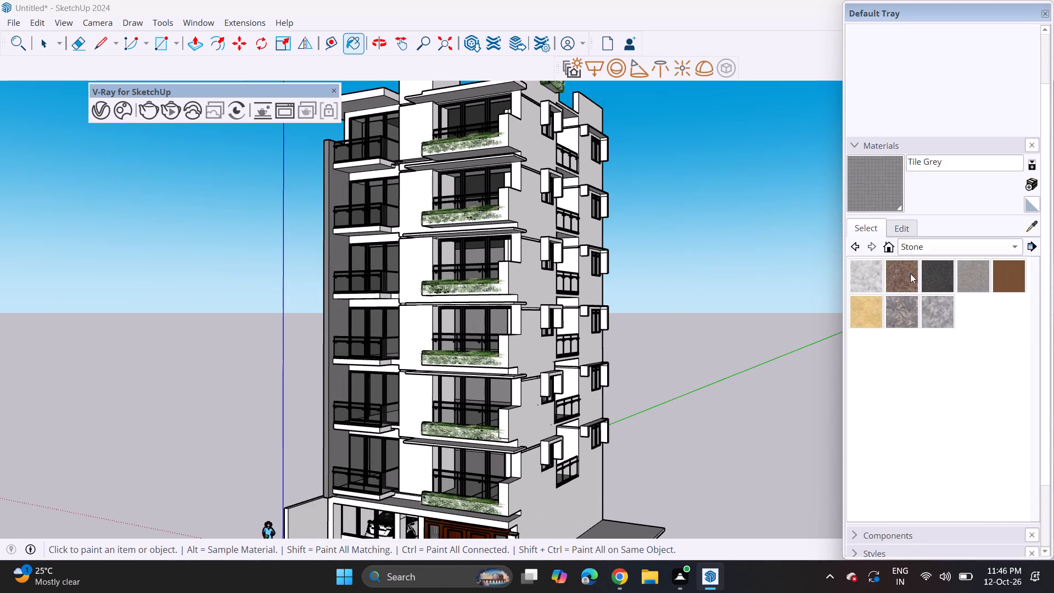
pyautogui.click(926, 315)
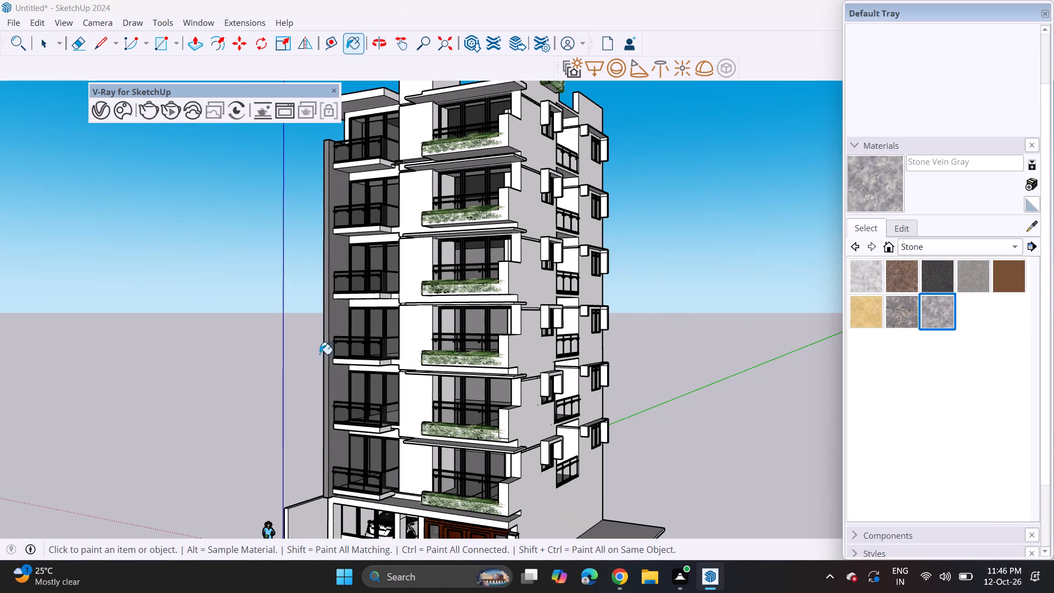
pyautogui.click(334, 325)
pyautogui.click(326, 327)
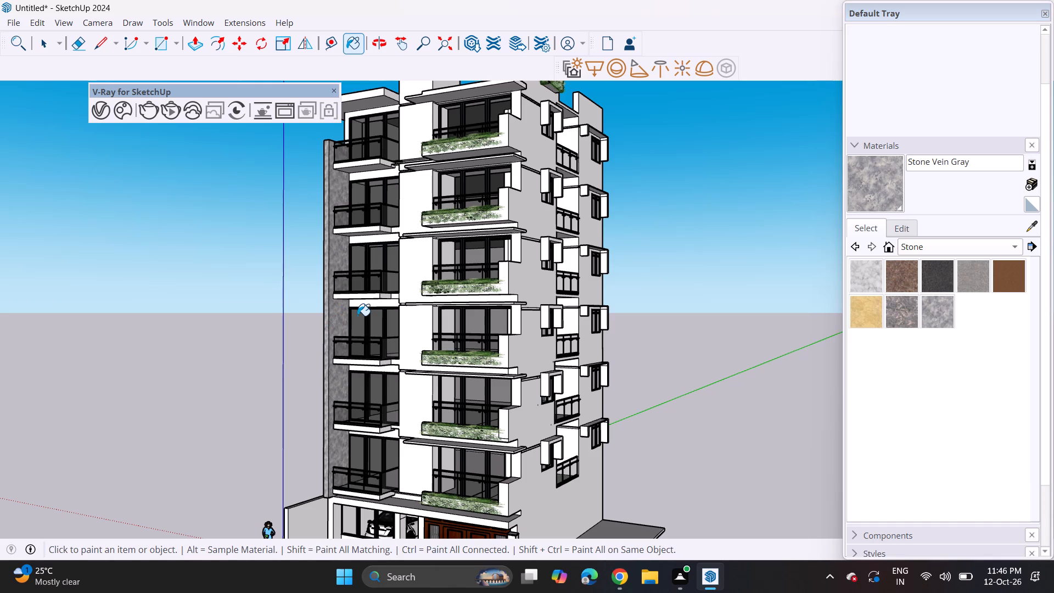
# Copy the top balcony's front glass railing up to the roof edge above it, ending against the rooftop block.
pyautogui.keyDown('shift'); pyautogui.moveTo(380, 160); pyautogui.dragTo(402, 225, button='middle'); pyautogui.keyUp('shift')
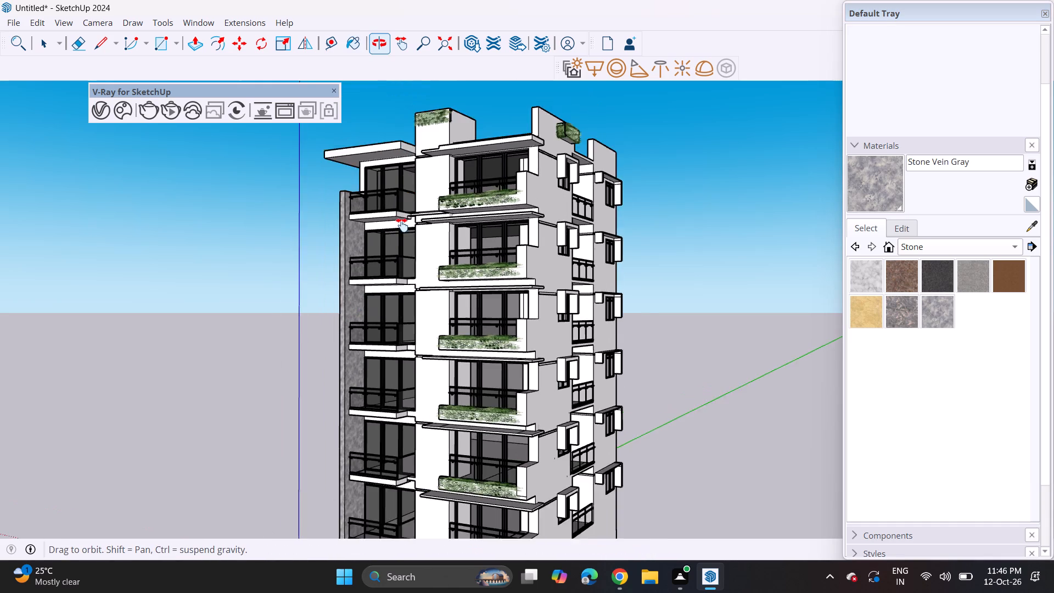
pyautogui.keyDown('shift'); pyautogui.moveTo(402, 225); pyautogui.dragTo(445, 329, button='middle'); pyautogui.keyUp('shift')
pyautogui.moveTo(435, 312); pyautogui.dragTo(562, 359, button='middle')
pyautogui.scroll(4, 500, 321)
pyautogui.scroll(3, 456, 334)
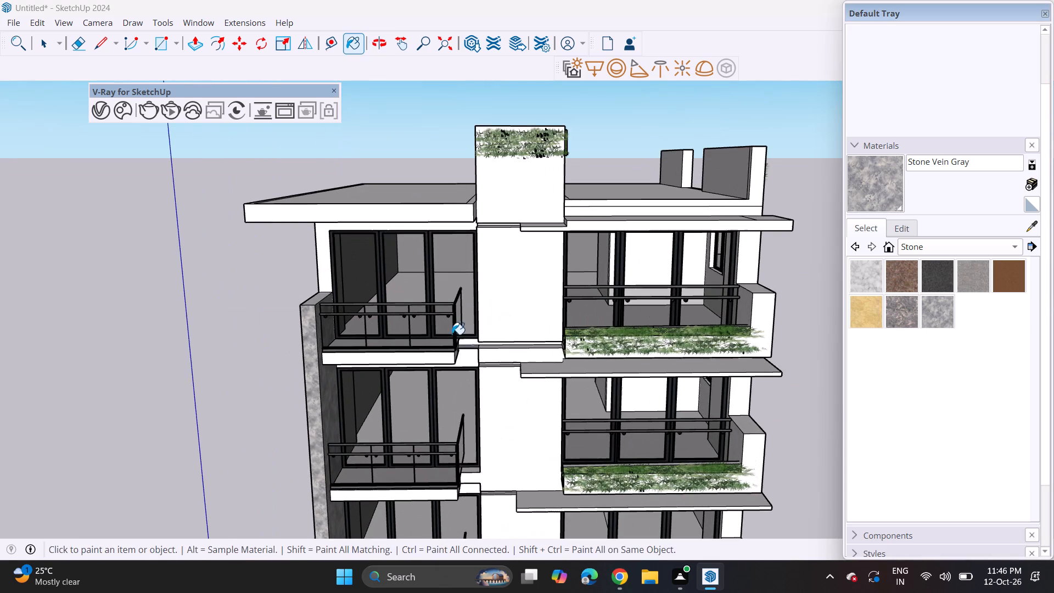
pyautogui.press('space')
pyautogui.click(414, 327)
pyautogui.press('m')
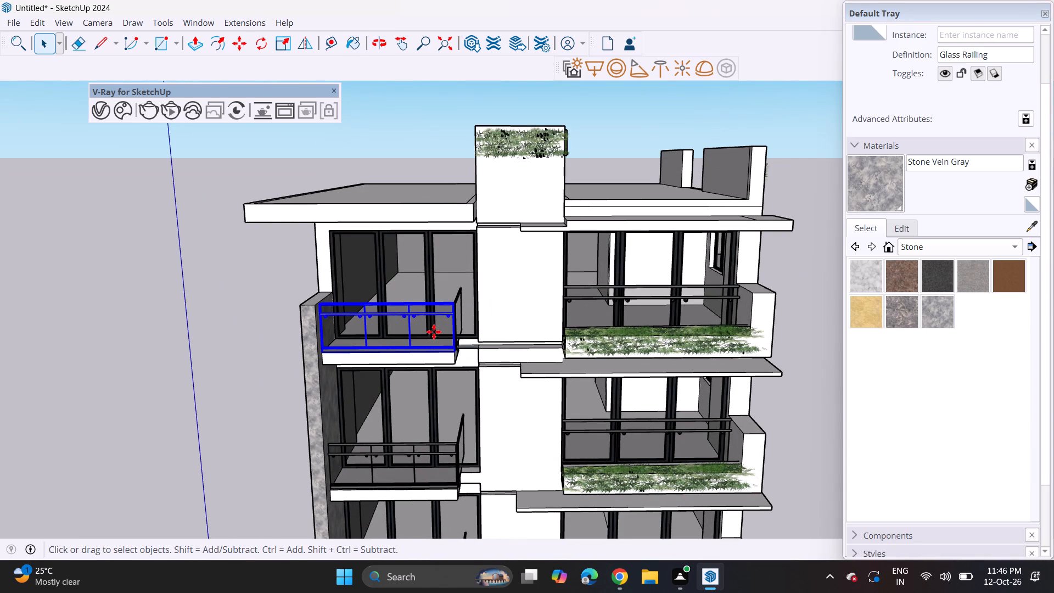
pyautogui.click(458, 354)
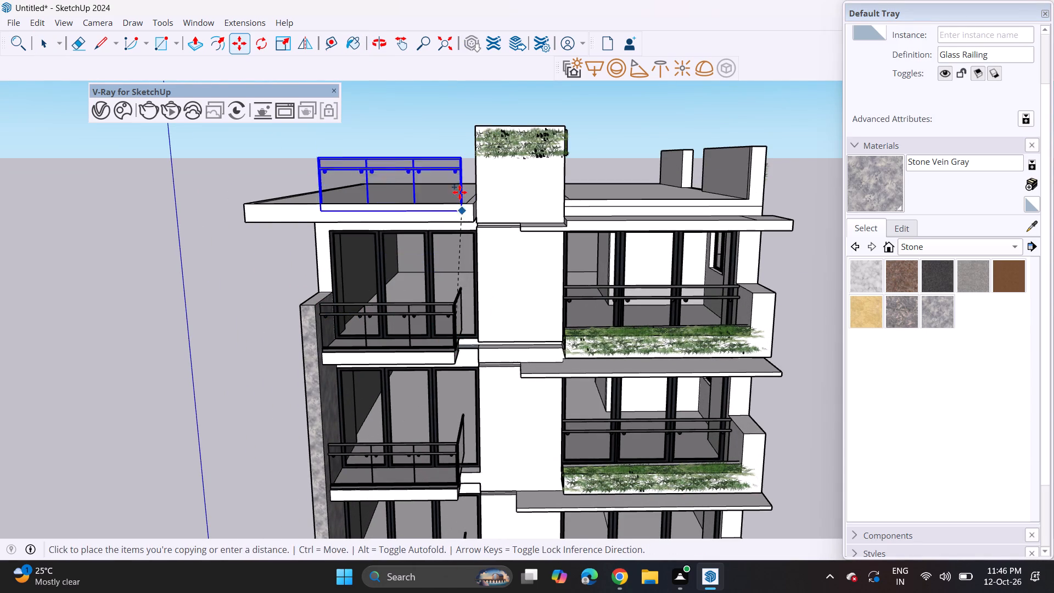
pyautogui.moveTo(459, 192); pyautogui.dragTo(446, 274, button='middle')
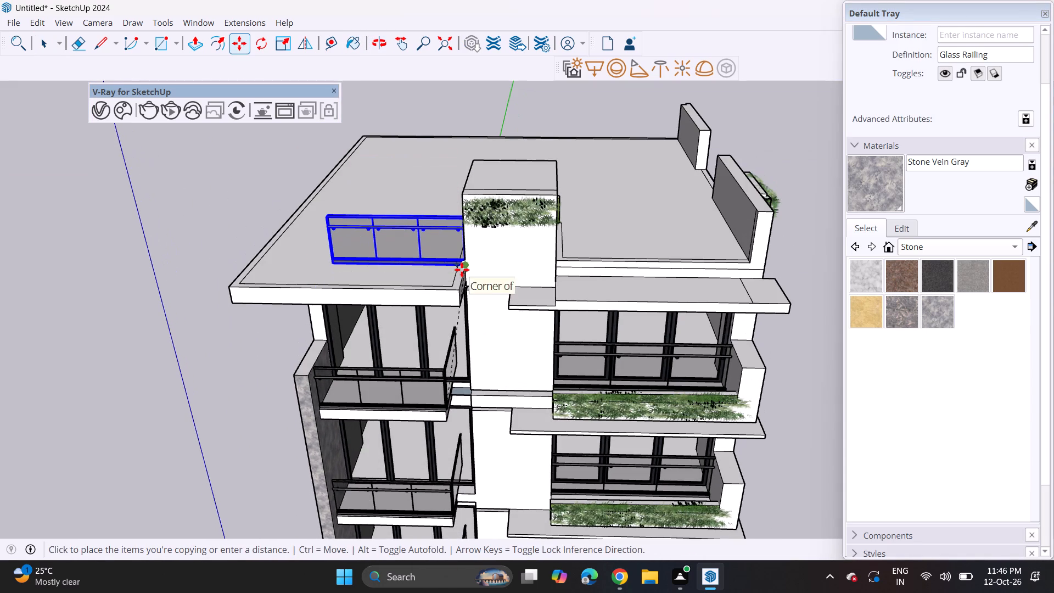
pyautogui.click(462, 270)
# Copy the roof railing to the roof edge on the rooftop block's other side, ending against the side parapet.
pyautogui.click(468, 266)
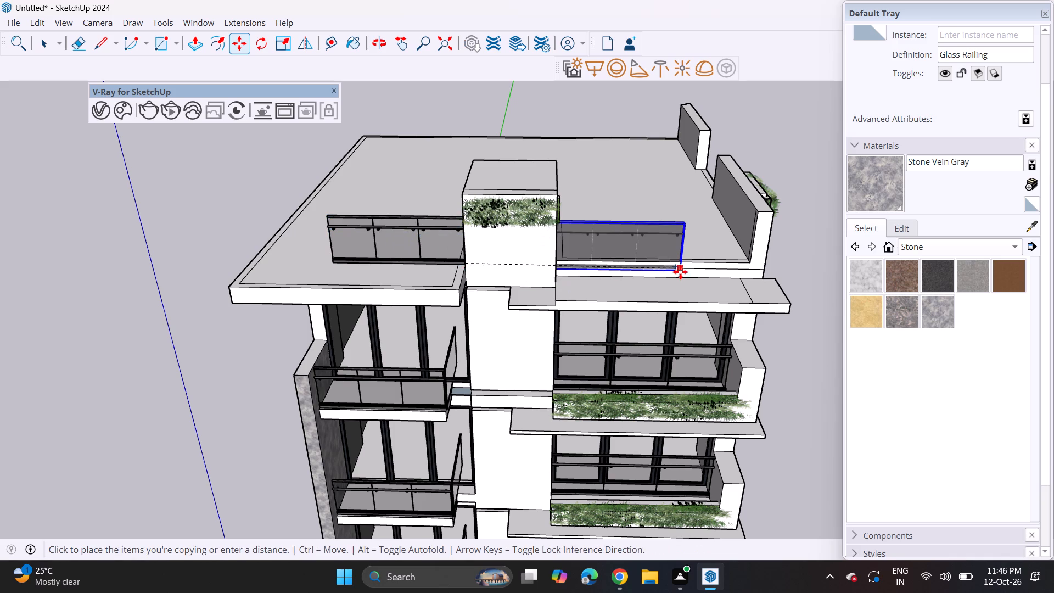
pyautogui.keyDown('shift'); pyautogui.moveTo(680, 272); pyautogui.dragTo(448, 281, button='middle'); pyautogui.keyUp('shift')
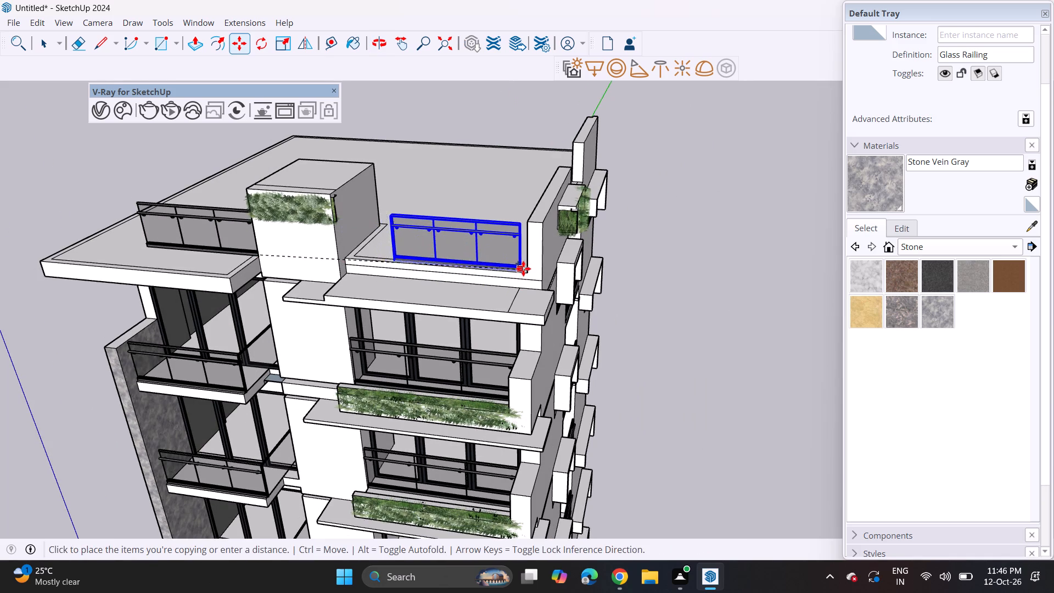
pyautogui.click(529, 272)
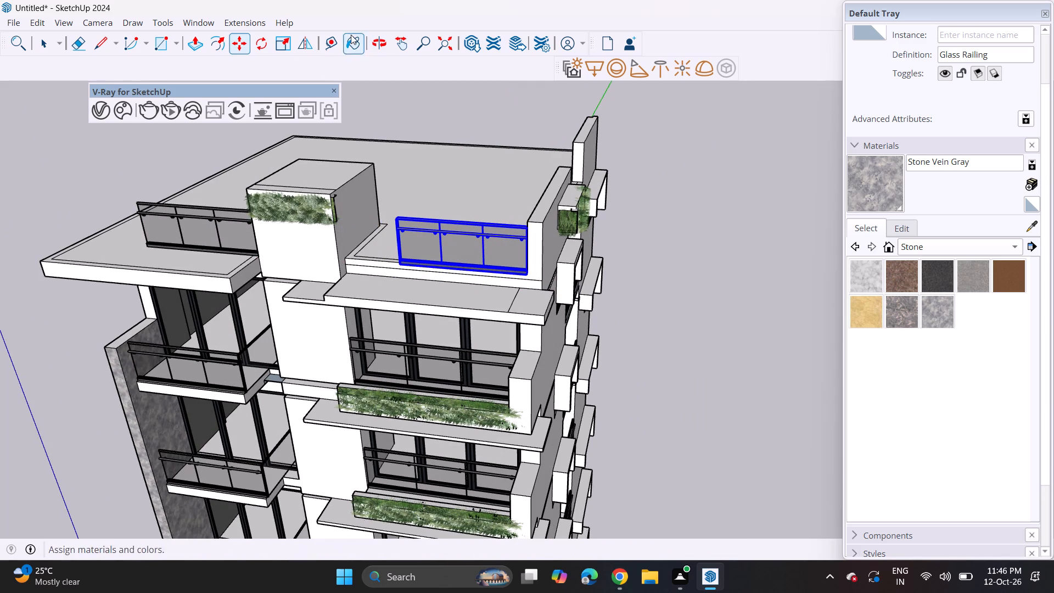
# Scale the selected roof-edge glass railing lengthwise from its free end until it meets the rooftop block.
pyautogui.click(278, 46)
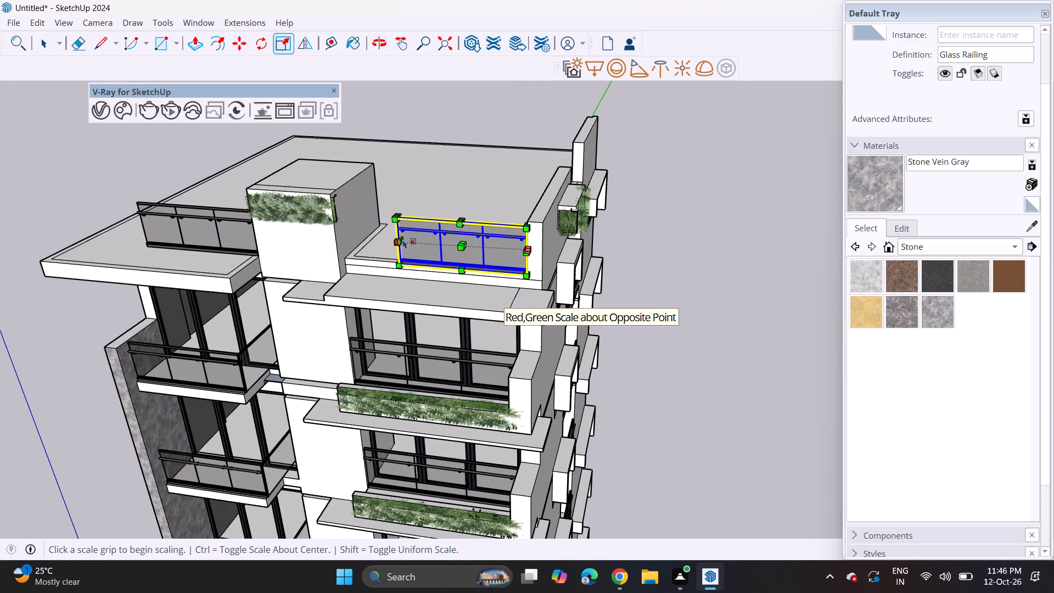
pyautogui.scroll(8, 401, 244)
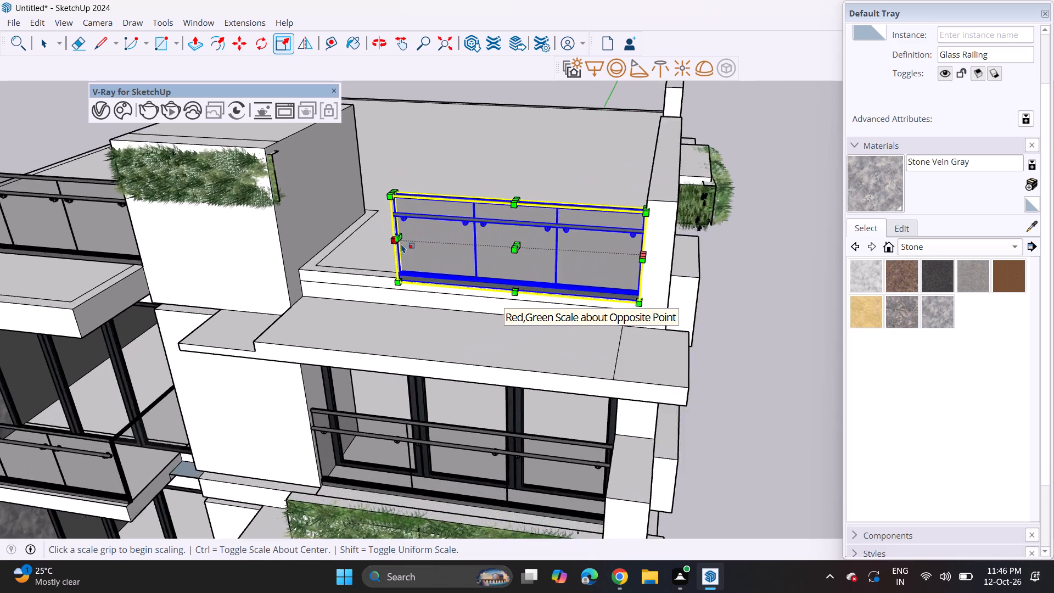
pyautogui.scroll(2, 401, 244)
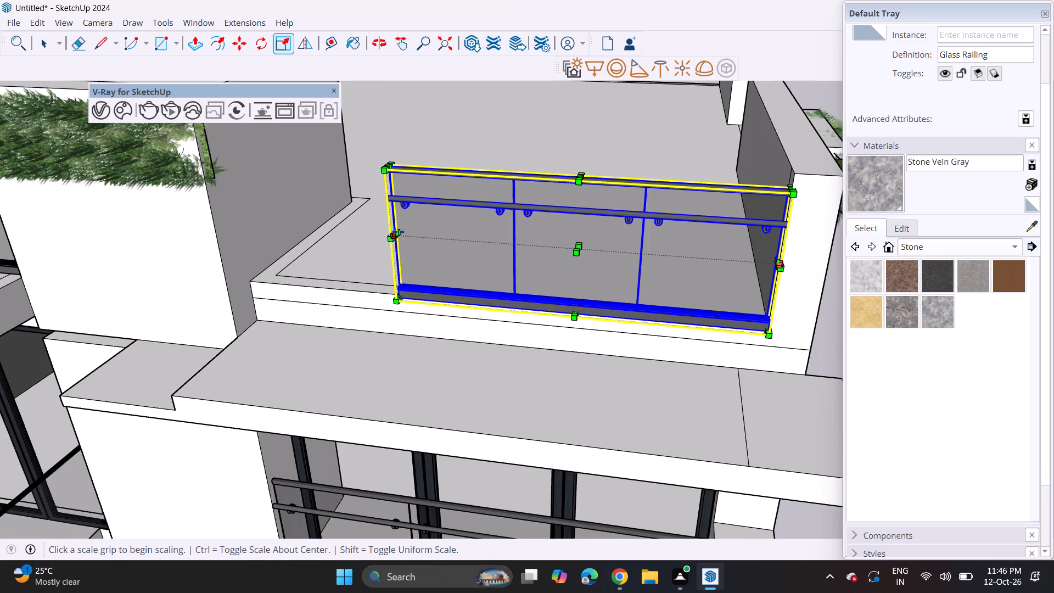
pyautogui.click(398, 232)
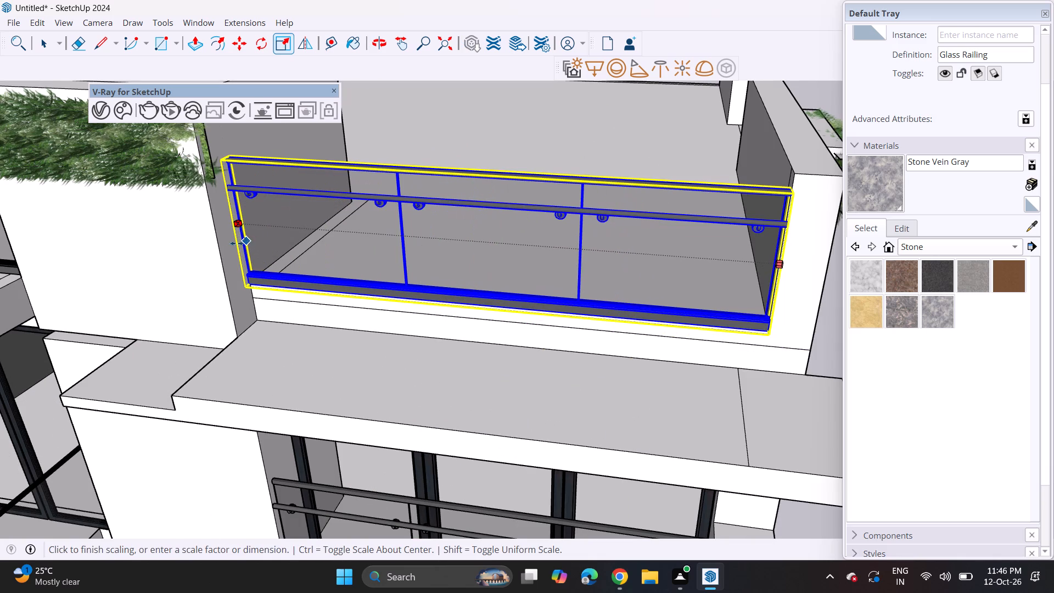
pyautogui.click(223, 245)
pyautogui.scroll(-7, 468, 300)
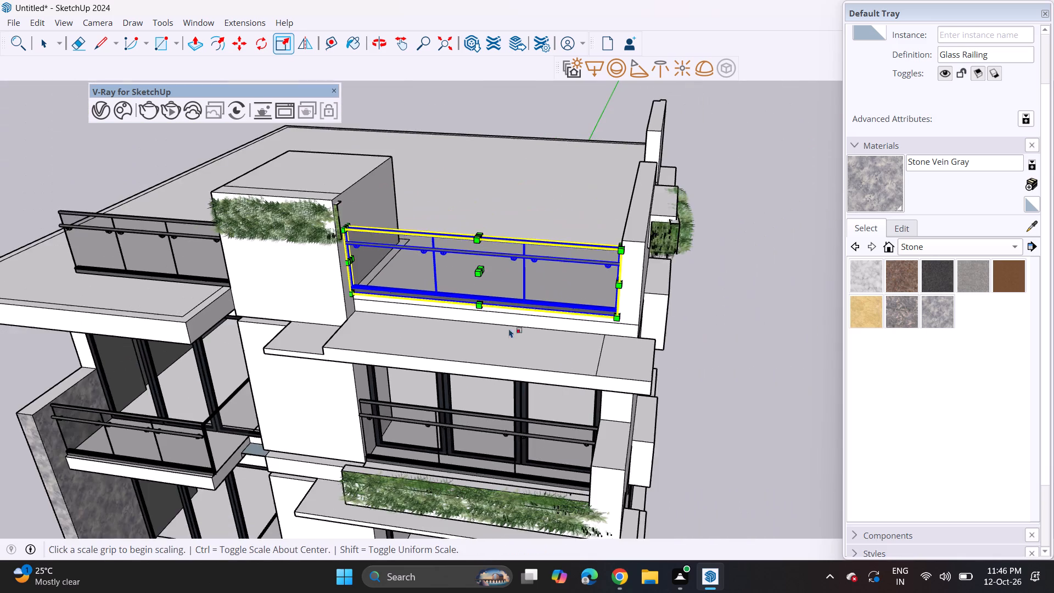
# Scale the other roof railing, on the rooftop block's opposite side, lengthwise out to the inner border line near the roof's outer edge.
pyautogui.moveTo(545, 344); pyautogui.dragTo(484, 262, button='middle')
pyautogui.moveTo(109, 215); pyautogui.dragTo(312, 271, button='middle')
pyautogui.keyDown('shift'); pyautogui.scroll(1, 109, 215); pyautogui.keyUp('shift')
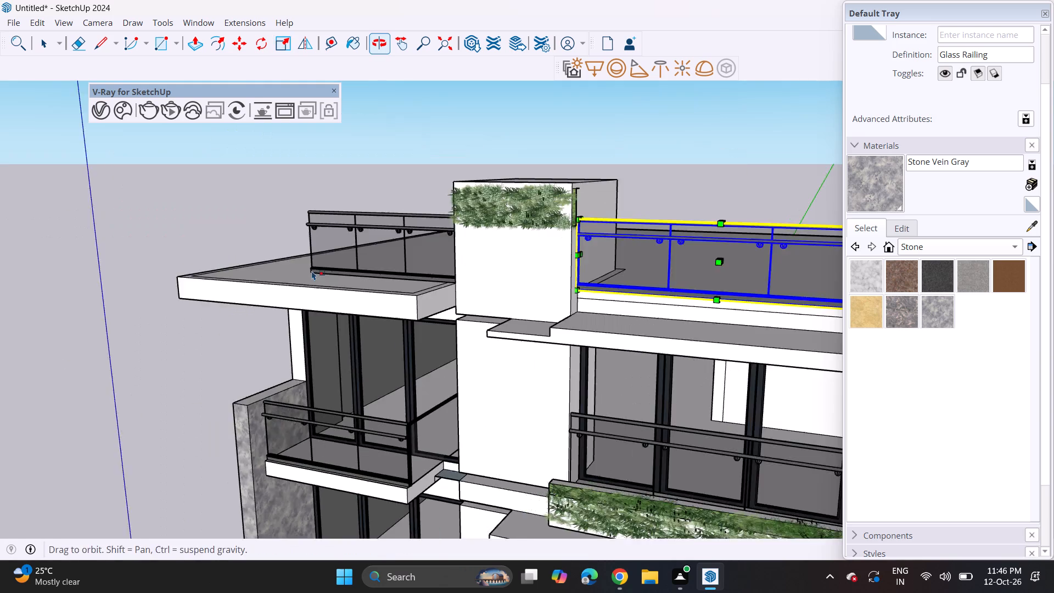
pyautogui.moveTo(312, 271); pyautogui.dragTo(312, 272, button='middle')
pyautogui.moveTo(298, 274); pyautogui.dragTo(571, 358, button='middle')
pyautogui.press('space')
pyautogui.click(515, 343)
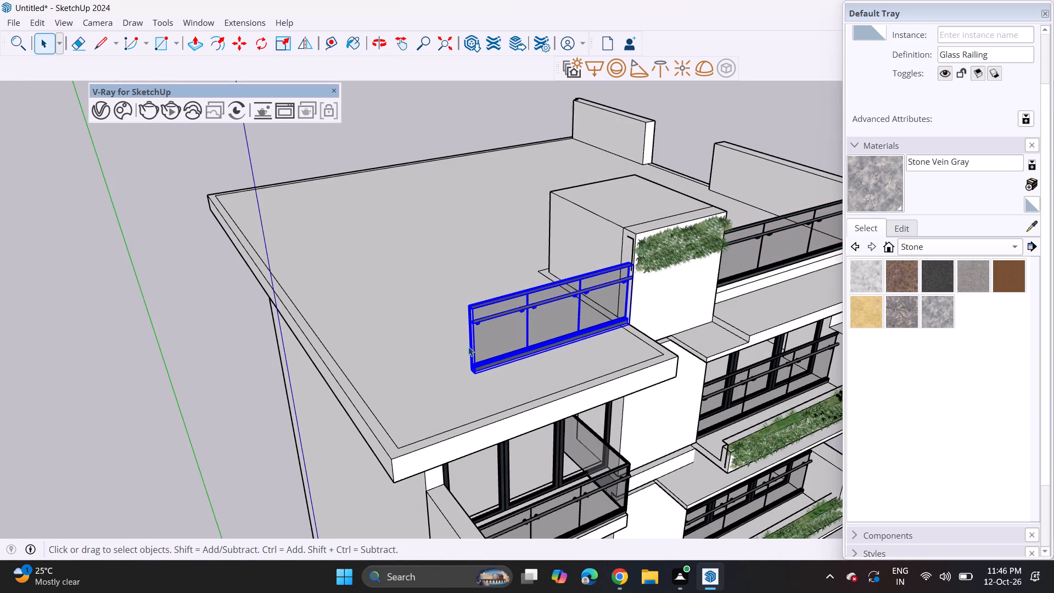
pyautogui.click(284, 49)
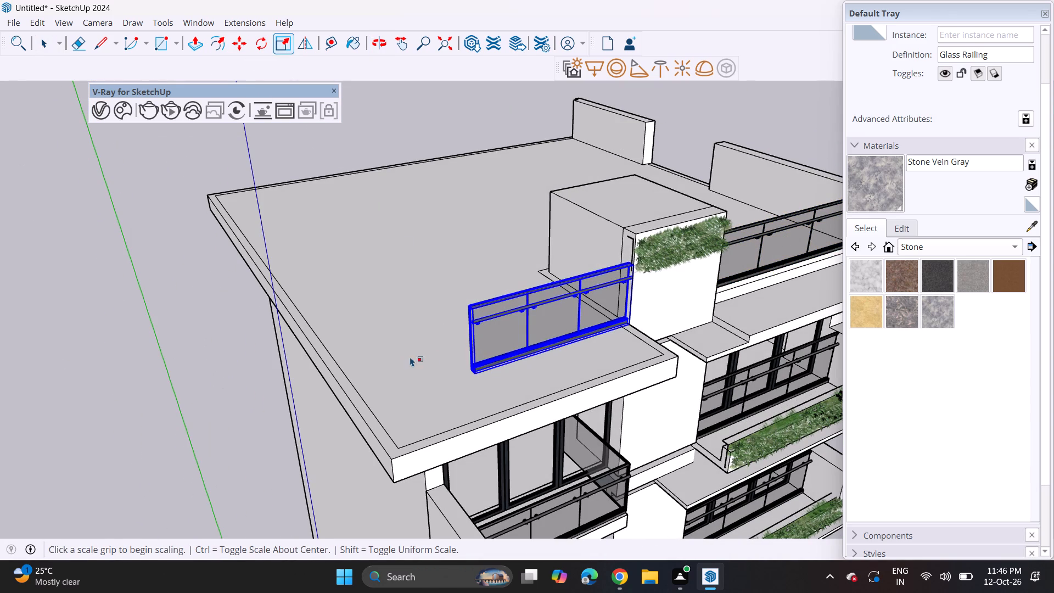
pyautogui.click(471, 335)
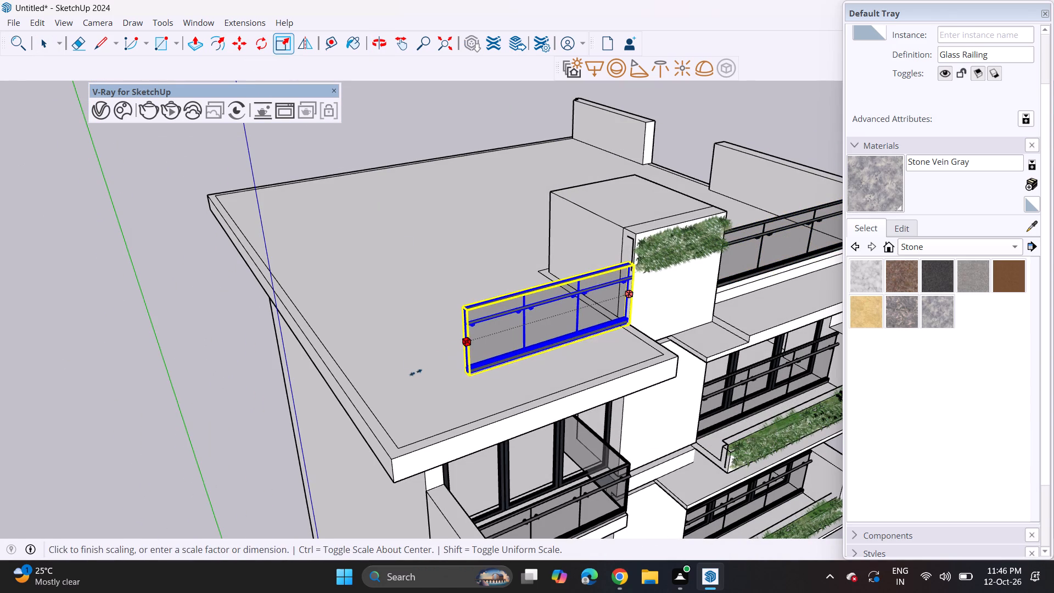
pyautogui.click(360, 415)
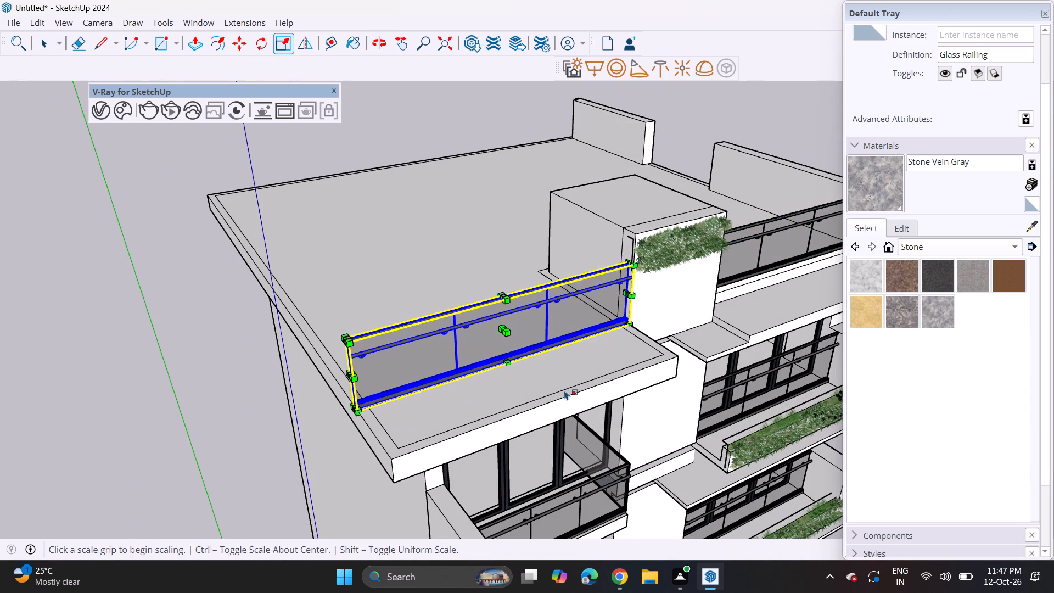
pyautogui.moveTo(564, 390); pyautogui.dragTo(248, 265, button='middle')
pyautogui.scroll(-10, 252, 265)
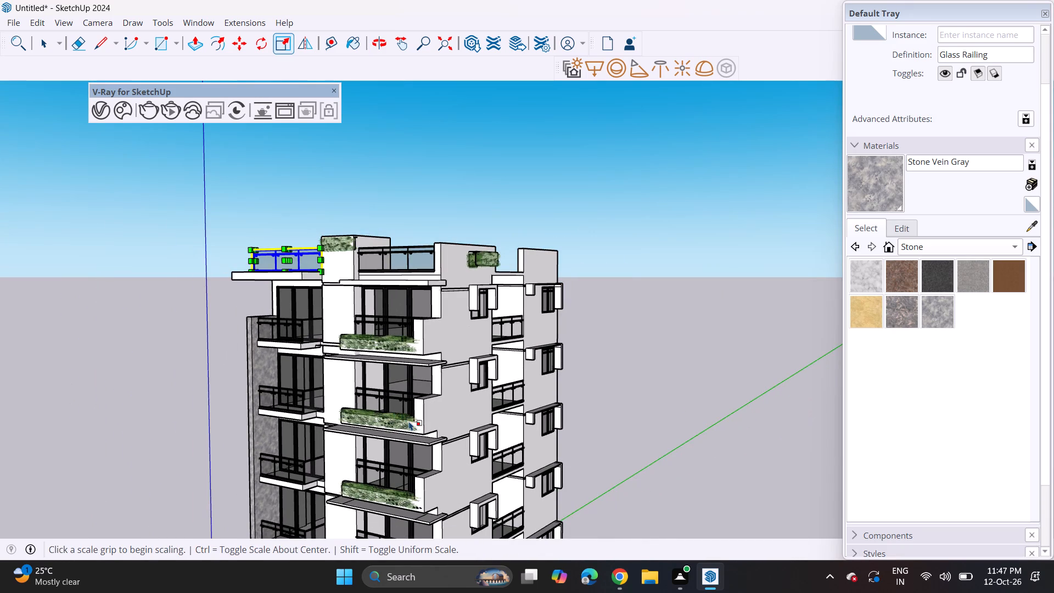
pyautogui.press('space')
pyautogui.click(591, 396)
# Examine the whole building from a low viewpoint, from the new roof railings down to the ground-floor entrance.
pyautogui.moveTo(521, 470); pyautogui.dragTo(521, 468, button='middle')
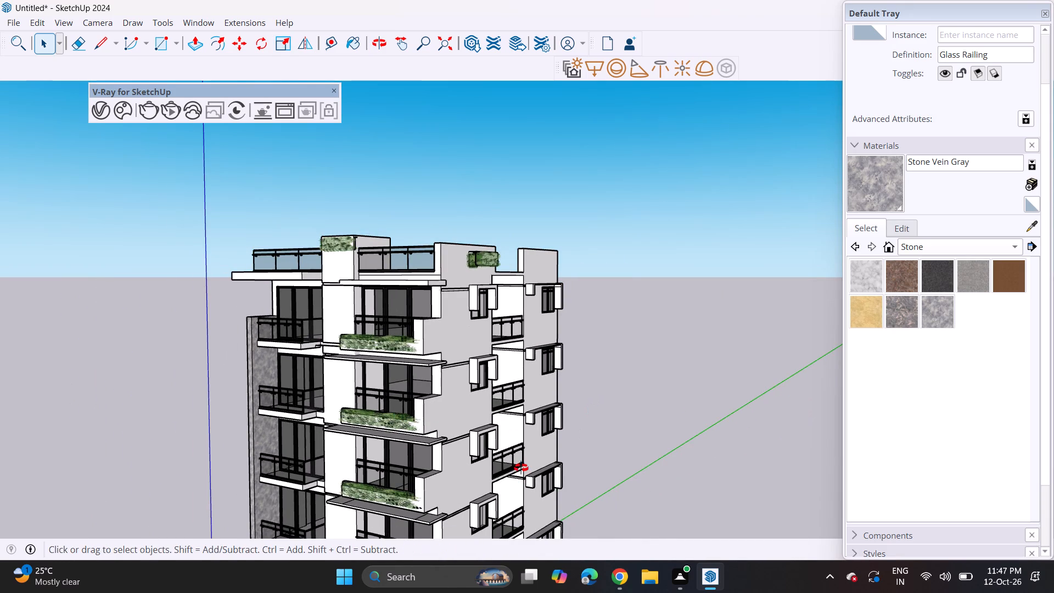
pyautogui.moveTo(521, 468); pyautogui.dragTo(535, 382, button='middle')
pyautogui.scroll(-3, 483, 422)
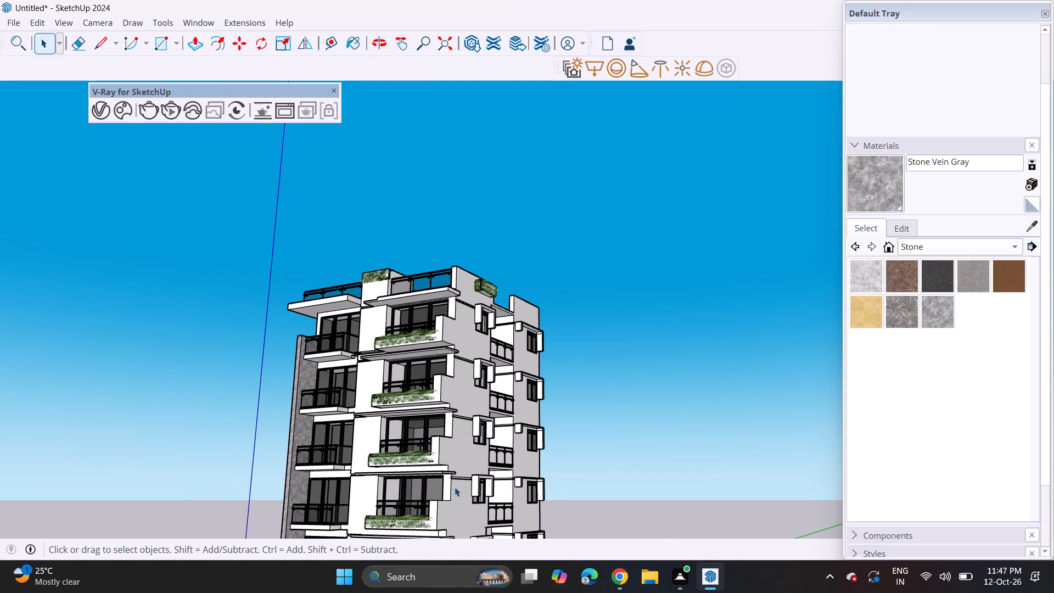
pyautogui.keyDown('shift'); pyautogui.moveTo(455, 487); pyautogui.dragTo(478, 419, button='middle'); pyautogui.keyUp('shift')
pyautogui.scroll(-1, 478, 421)
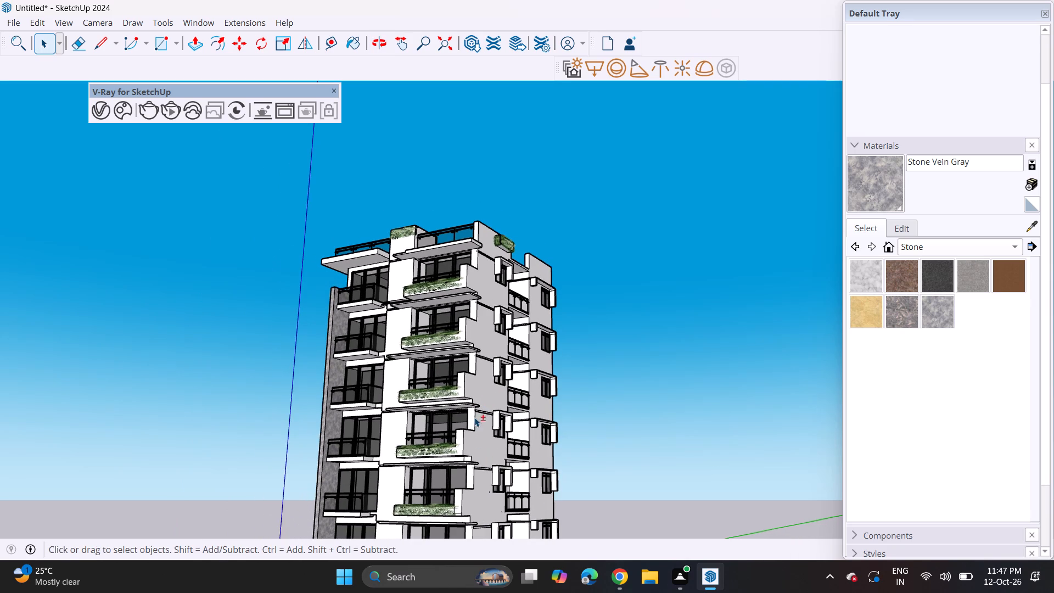
pyautogui.moveTo(467, 433); pyautogui.dragTo(482, 285, button='middle')
pyautogui.moveTo(482, 286); pyautogui.dragTo(477, 329, button='middle')
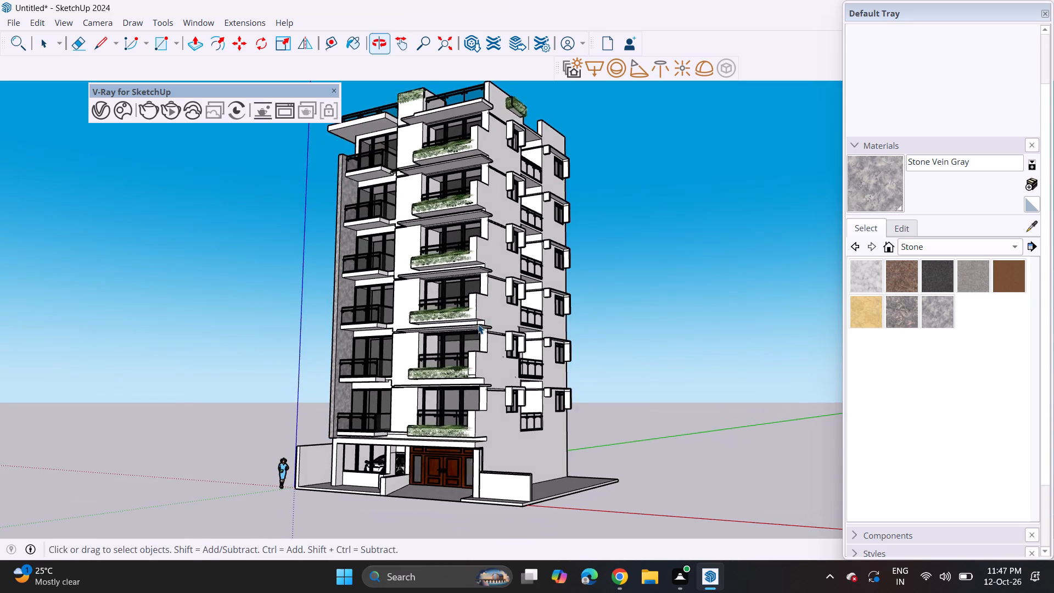
pyautogui.keyDown('shift'); pyautogui.moveTo(478, 325); pyautogui.dragTo(475, 354, button='middle'); pyautogui.keyUp('shift')
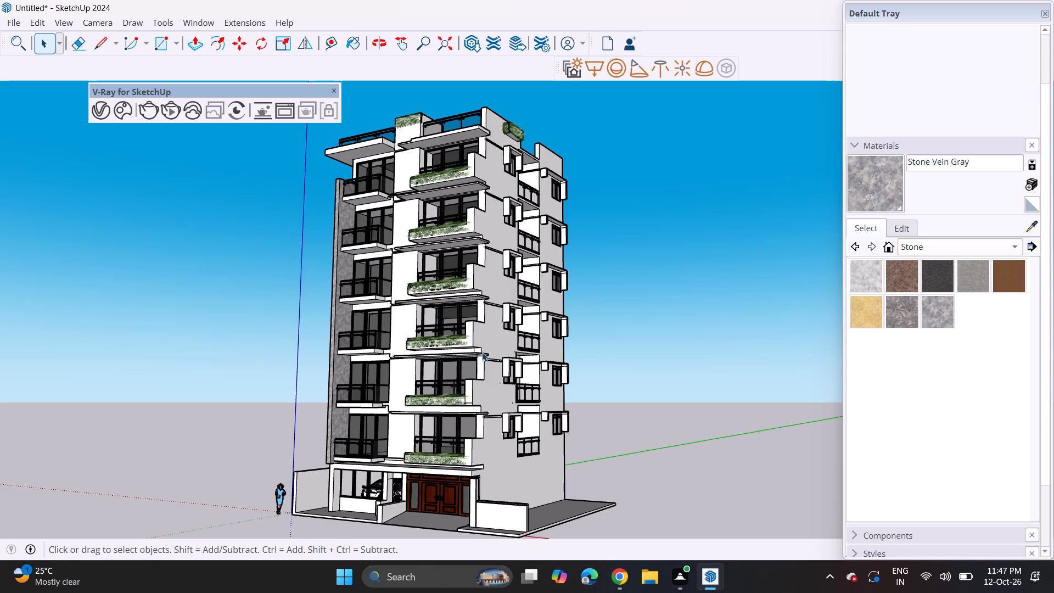
# Push/Pull the top face of the low front boundary wall beside the entrance door upward to make the wall taller.
pyautogui.scroll(8, 474, 518)
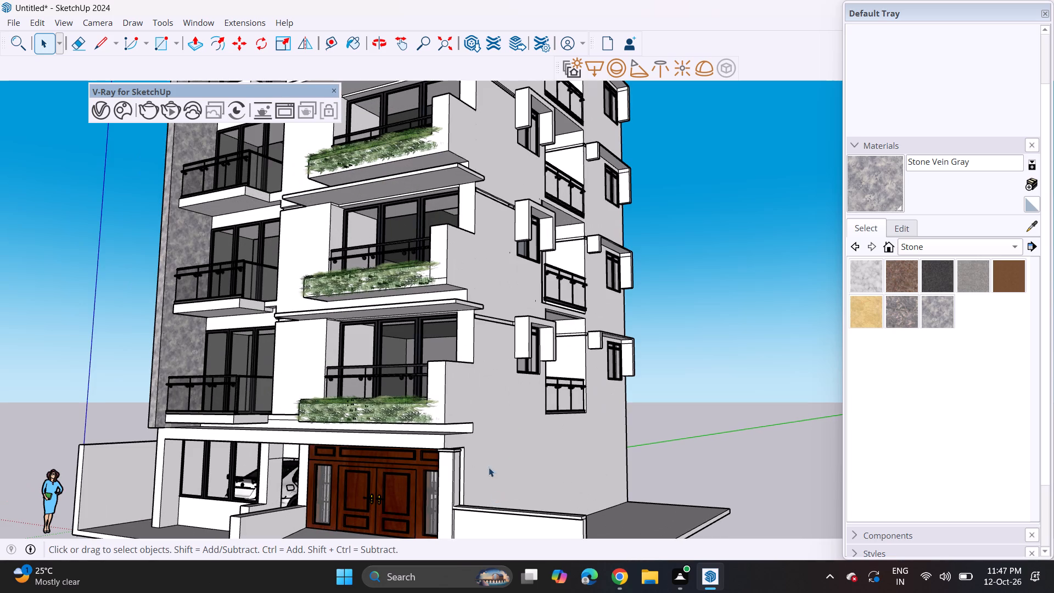
pyautogui.click(198, 40)
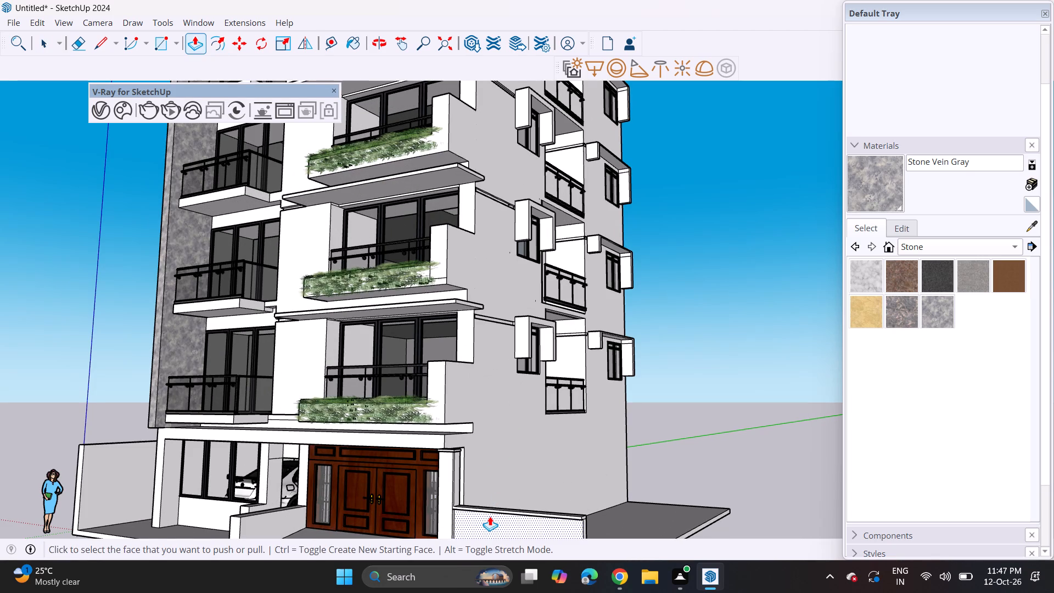
pyautogui.moveTo(495, 498); pyautogui.dragTo(498, 521, button='middle')
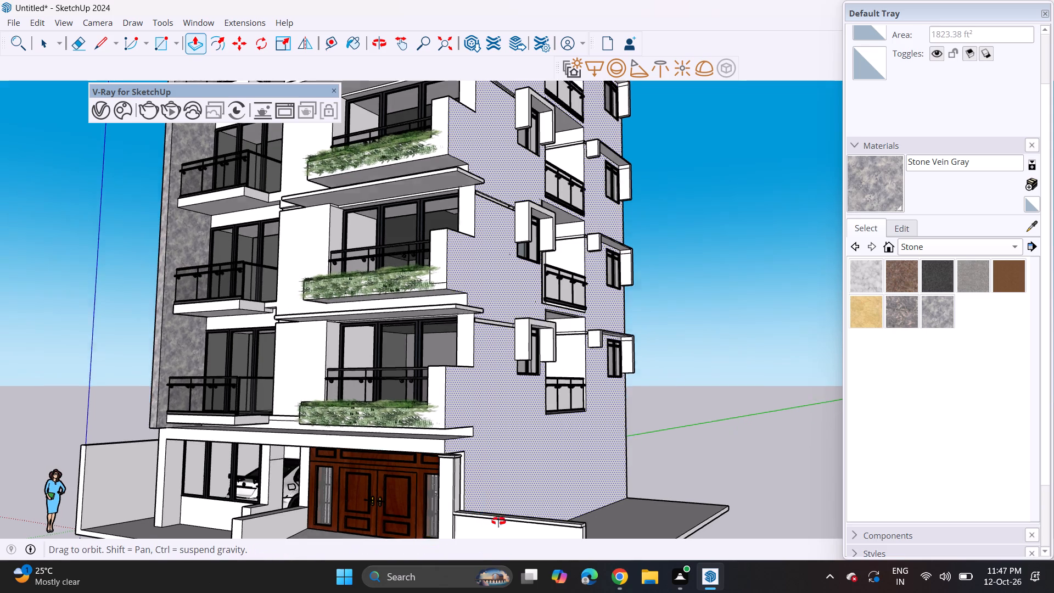
pyautogui.moveTo(498, 521); pyautogui.dragTo(500, 527, button='middle')
pyautogui.keyDown('shift'); pyautogui.moveTo(502, 512); pyautogui.dragTo(508, 359, button='middle'); pyautogui.keyUp('shift')
pyautogui.moveTo(508, 359); pyautogui.dragTo(508, 449, button='middle')
pyautogui.scroll(3, 514, 445)
pyautogui.click(523, 420)
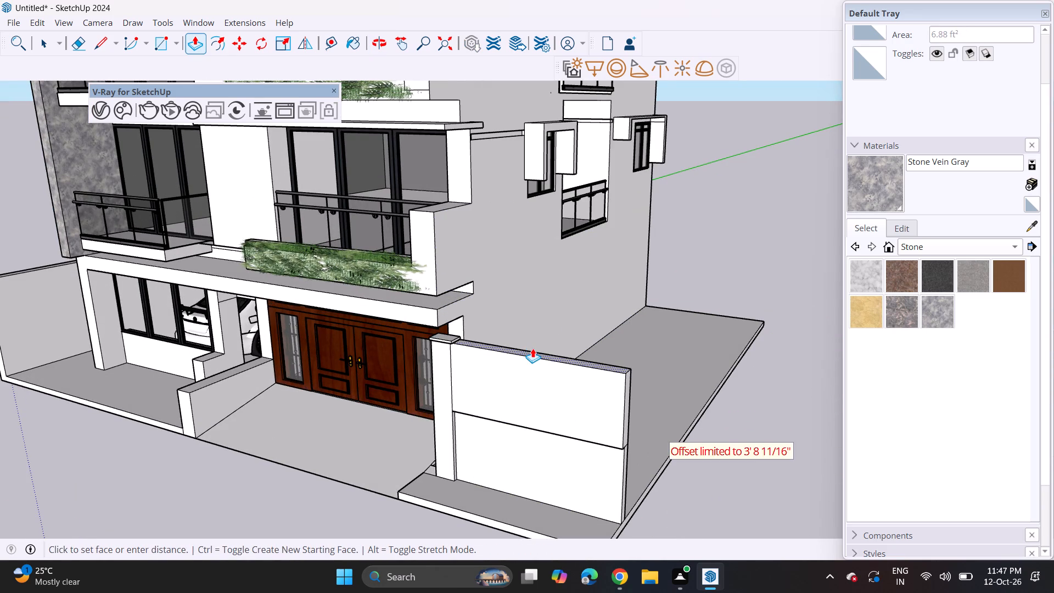
pyautogui.click(530, 381)
# Push the underside of the raised wall section's overhang upward, leaving only a thin coping along the wall's top.
pyautogui.moveTo(570, 455); pyautogui.dragTo(563, 349, button='middle')
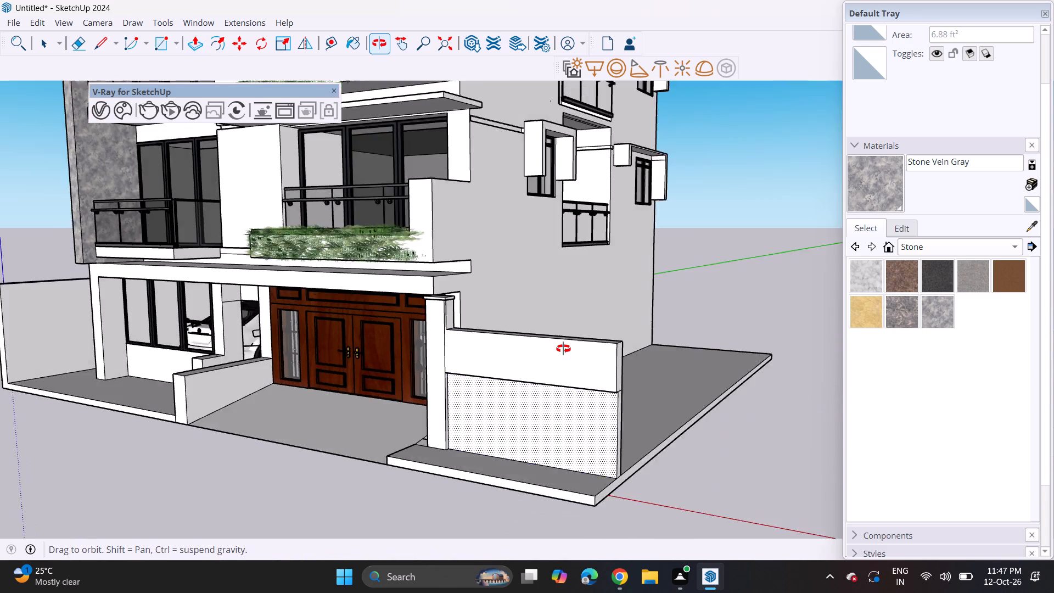
pyautogui.moveTo(563, 349); pyautogui.dragTo(564, 344, button='middle')
pyautogui.scroll(4, 564, 344)
pyautogui.moveTo(564, 325); pyautogui.dragTo(550, 279, button='middle')
pyautogui.scroll(3, 550, 279)
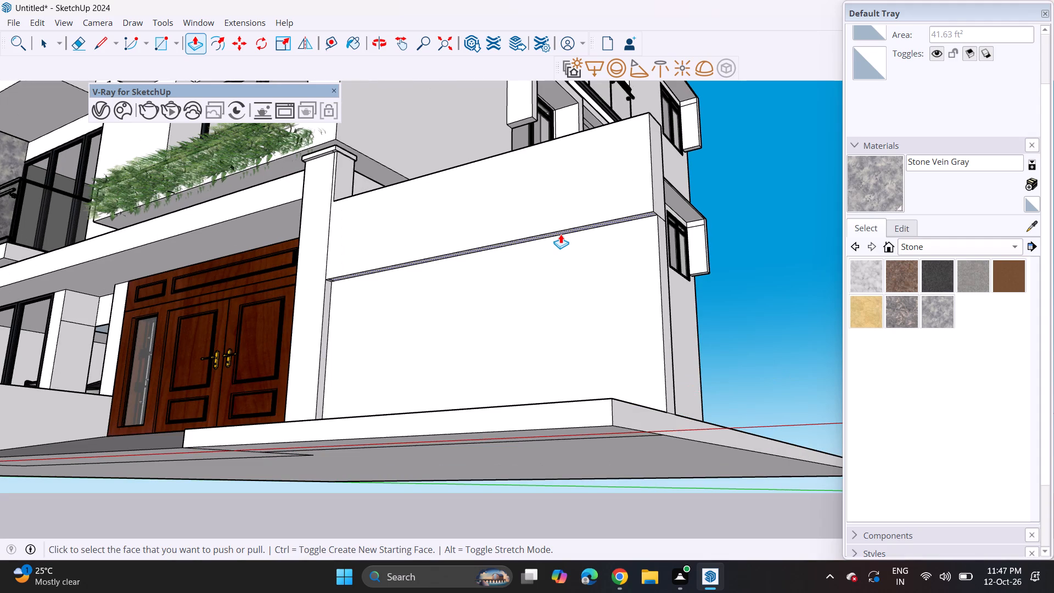
pyautogui.click(560, 234)
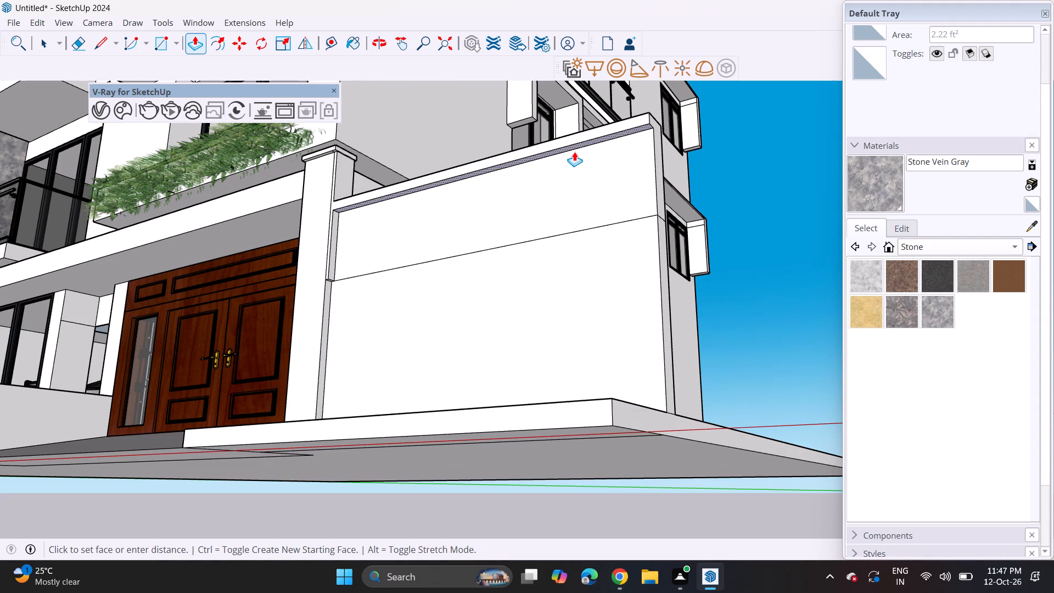
pyautogui.click(575, 149)
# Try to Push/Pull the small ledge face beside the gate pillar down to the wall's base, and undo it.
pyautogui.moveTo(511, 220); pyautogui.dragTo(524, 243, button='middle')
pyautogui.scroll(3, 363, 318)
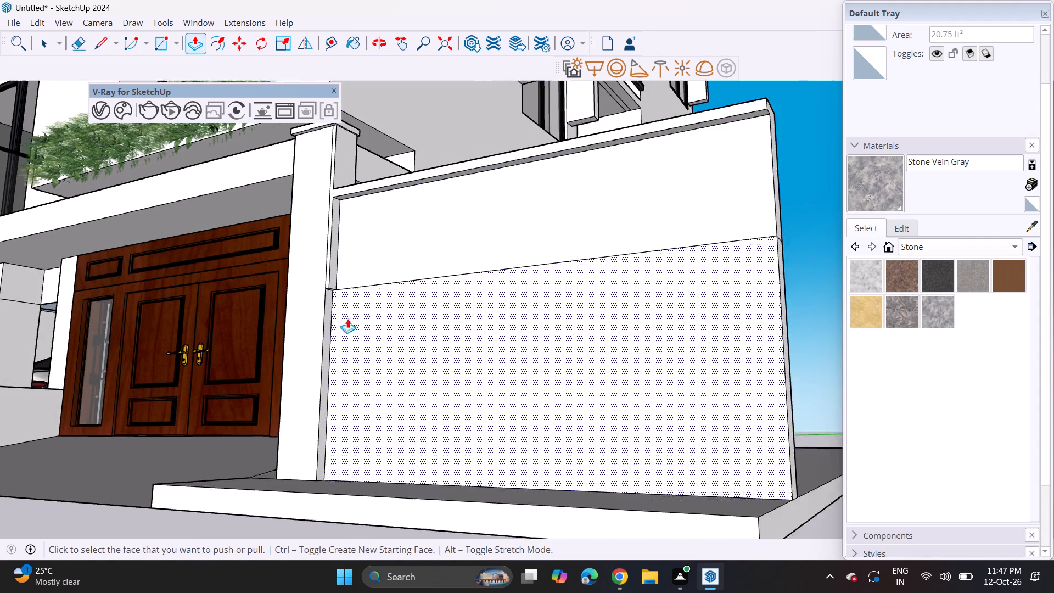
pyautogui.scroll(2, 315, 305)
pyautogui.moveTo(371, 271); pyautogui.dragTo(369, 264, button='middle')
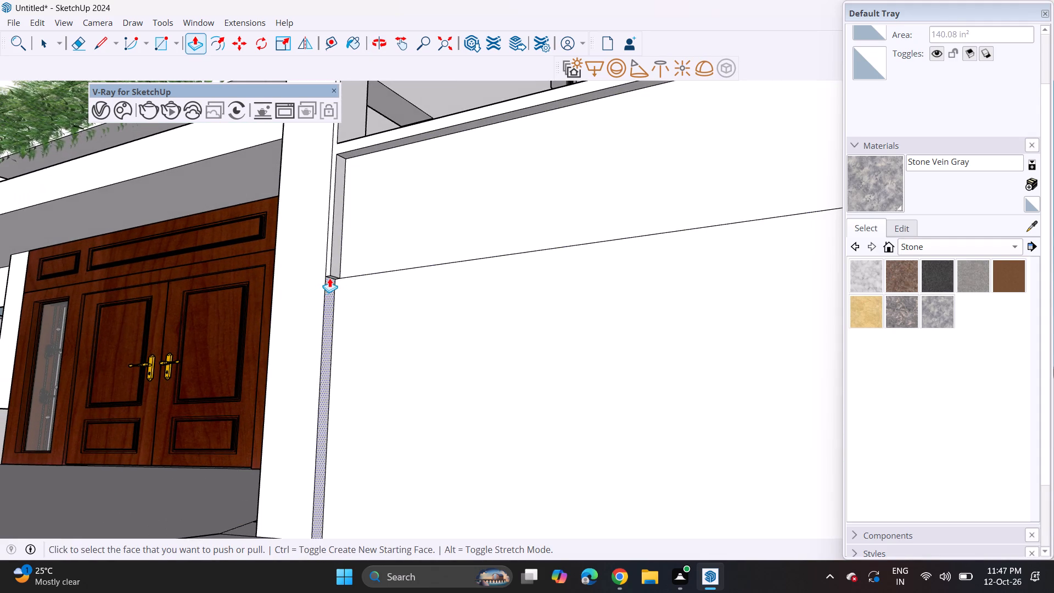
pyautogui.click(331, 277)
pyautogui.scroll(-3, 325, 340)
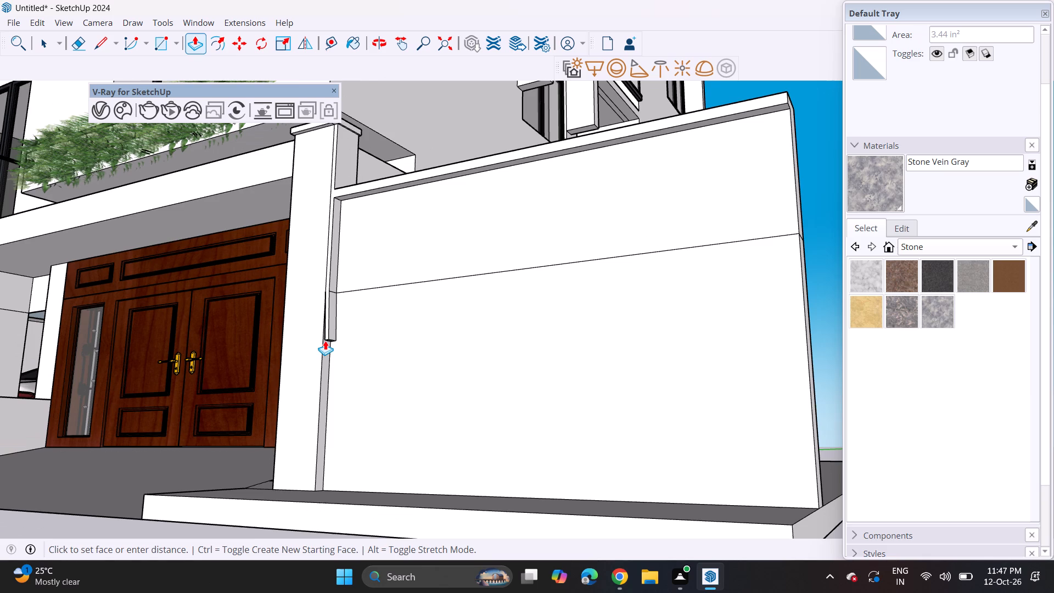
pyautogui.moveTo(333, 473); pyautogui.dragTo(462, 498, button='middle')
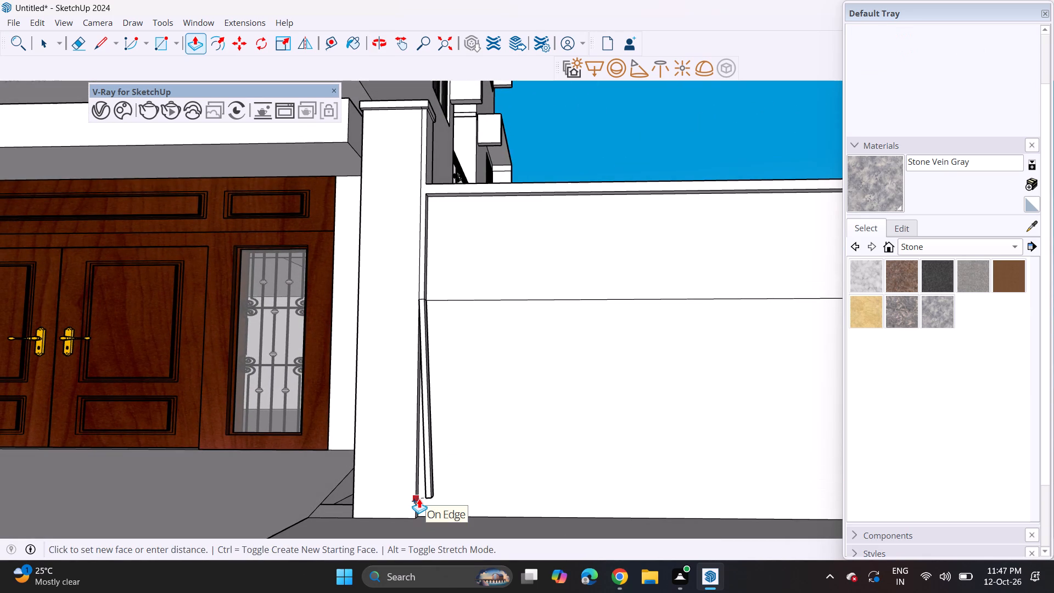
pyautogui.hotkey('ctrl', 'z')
# Push/Pull the lower narrow strip between the gate pillar and the boundary wall into line with the strip above it.
pyautogui.moveTo(402, 497); pyautogui.dragTo(287, 540, button='middle')
pyautogui.scroll(3, 382, 467)
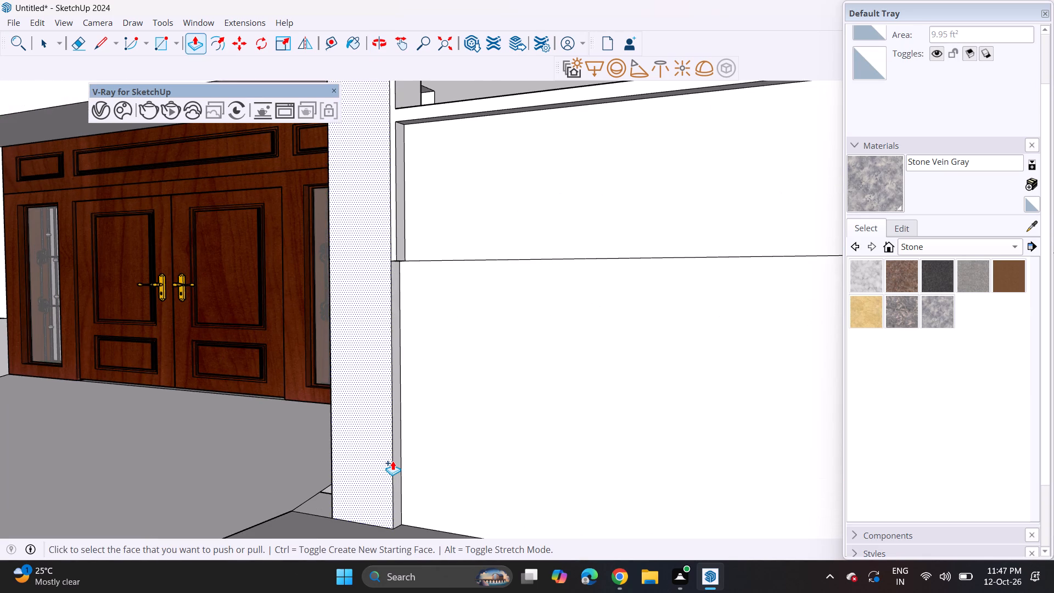
pyautogui.click(399, 458)
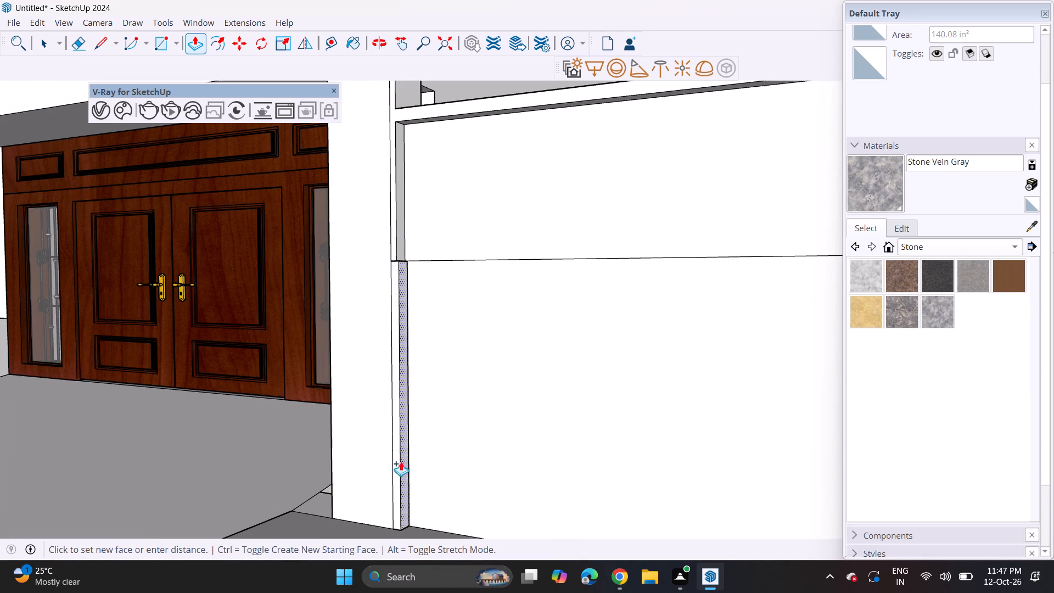
pyautogui.click(403, 257)
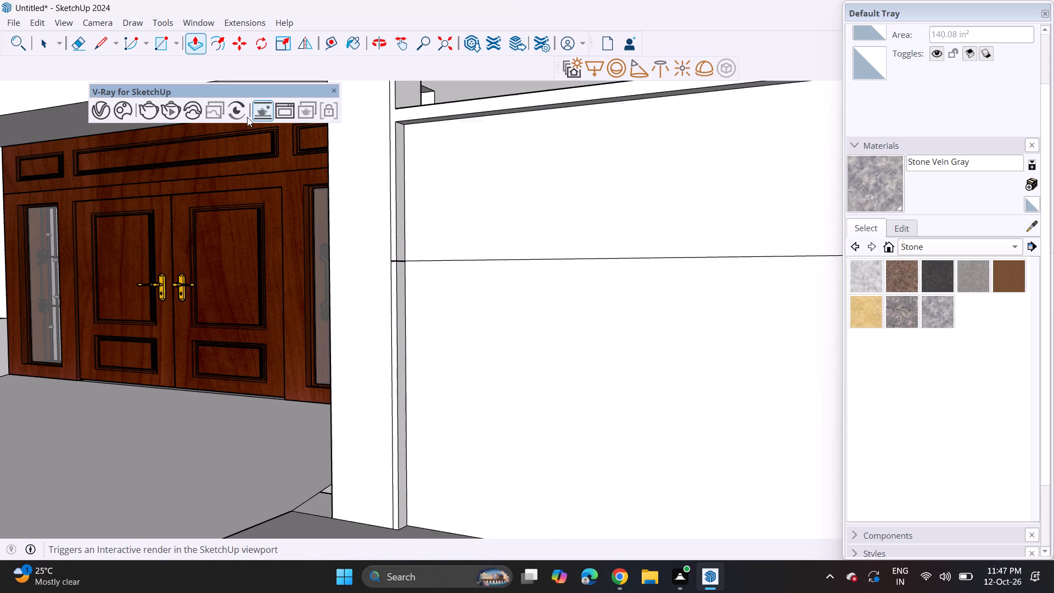
# Erase the horizontal seam line across the boundary wall's front face.
pyautogui.moveTo(76, 34); pyautogui.dragTo(83, 39)
pyautogui.moveTo(555, 241); pyautogui.dragTo(545, 294)
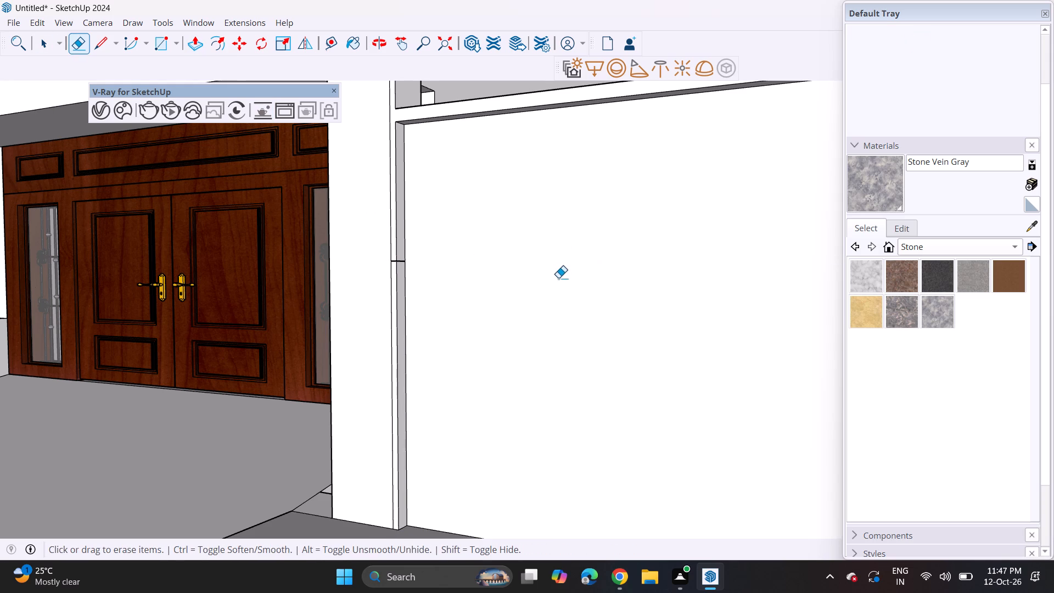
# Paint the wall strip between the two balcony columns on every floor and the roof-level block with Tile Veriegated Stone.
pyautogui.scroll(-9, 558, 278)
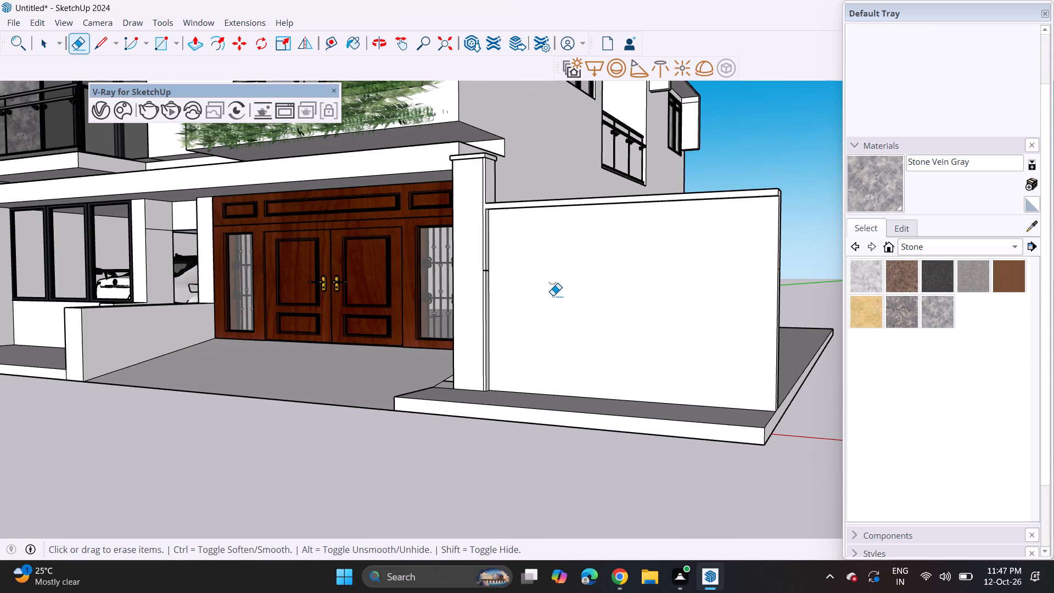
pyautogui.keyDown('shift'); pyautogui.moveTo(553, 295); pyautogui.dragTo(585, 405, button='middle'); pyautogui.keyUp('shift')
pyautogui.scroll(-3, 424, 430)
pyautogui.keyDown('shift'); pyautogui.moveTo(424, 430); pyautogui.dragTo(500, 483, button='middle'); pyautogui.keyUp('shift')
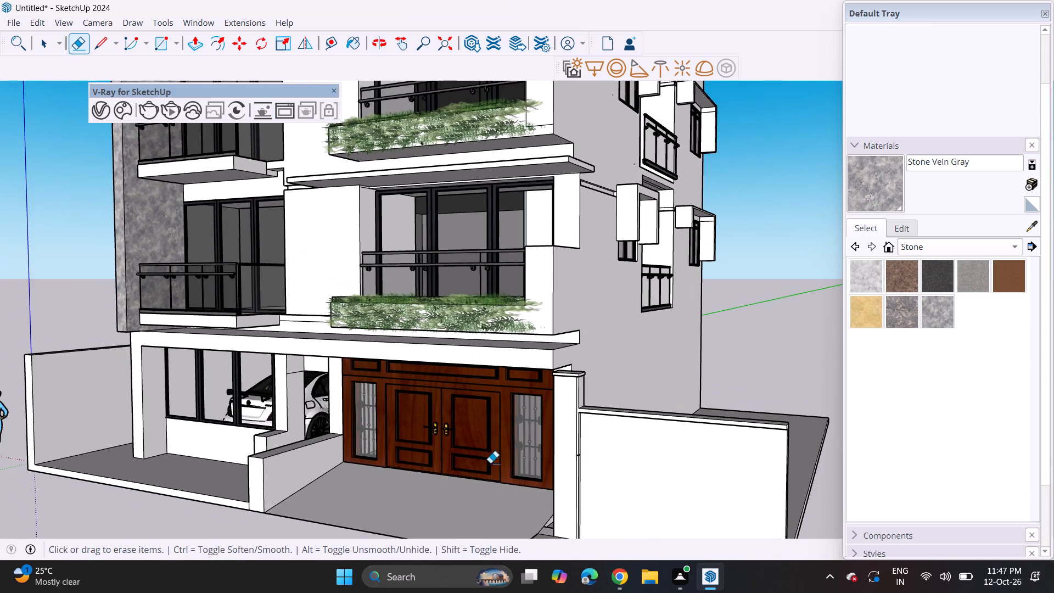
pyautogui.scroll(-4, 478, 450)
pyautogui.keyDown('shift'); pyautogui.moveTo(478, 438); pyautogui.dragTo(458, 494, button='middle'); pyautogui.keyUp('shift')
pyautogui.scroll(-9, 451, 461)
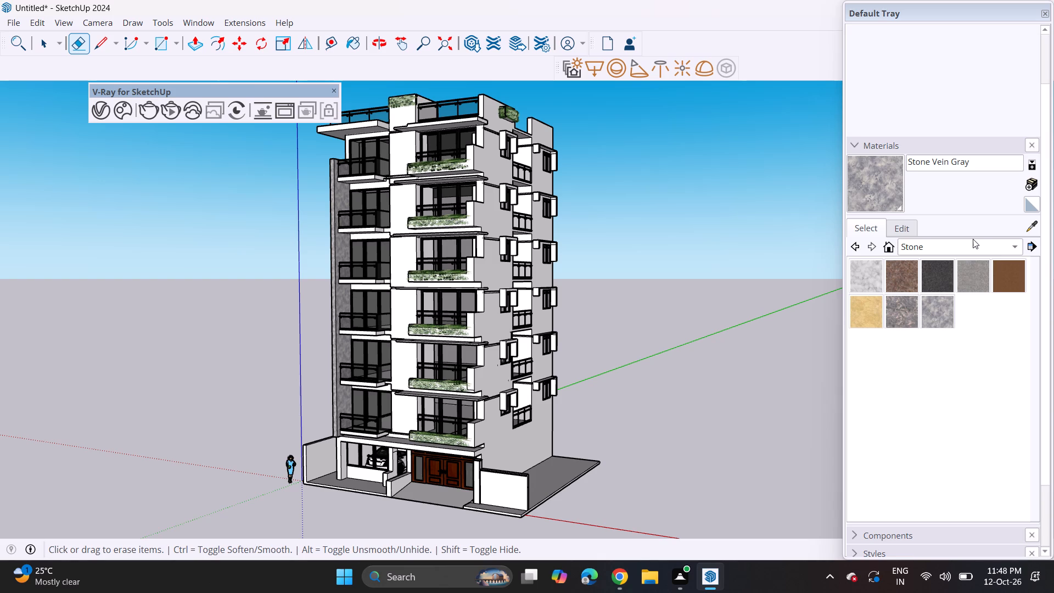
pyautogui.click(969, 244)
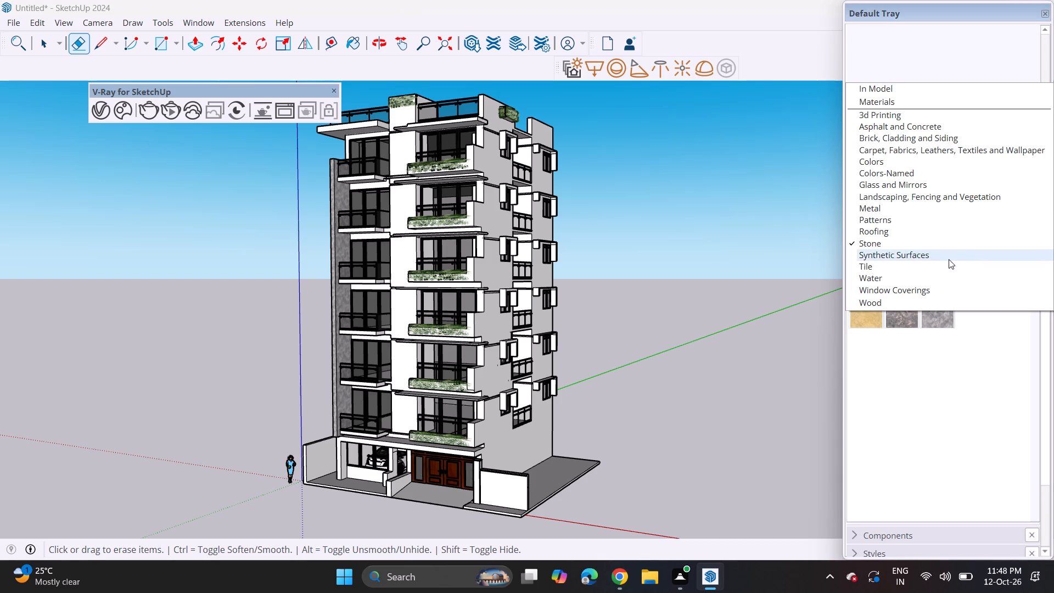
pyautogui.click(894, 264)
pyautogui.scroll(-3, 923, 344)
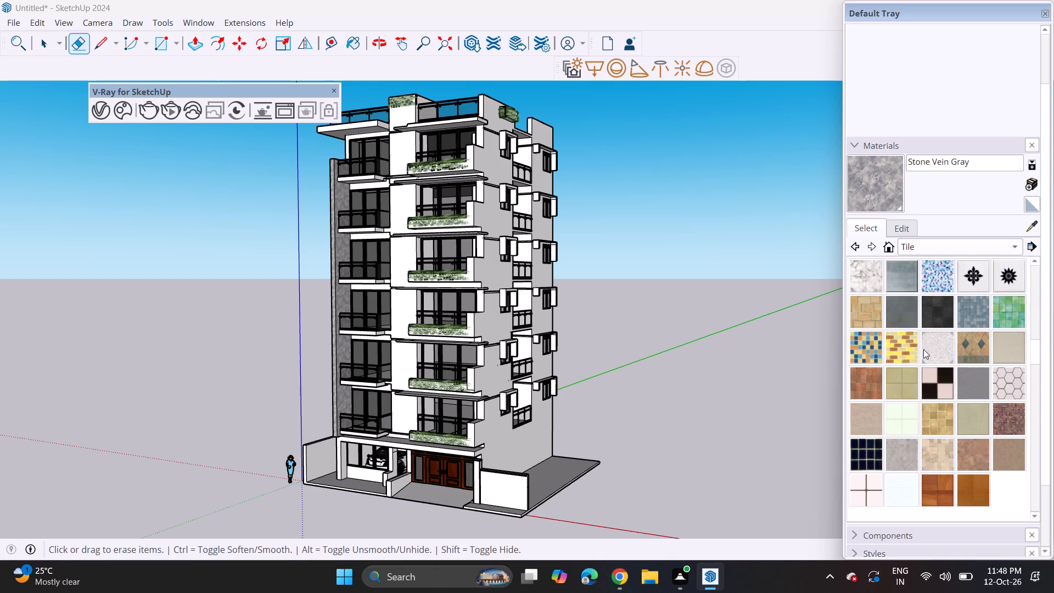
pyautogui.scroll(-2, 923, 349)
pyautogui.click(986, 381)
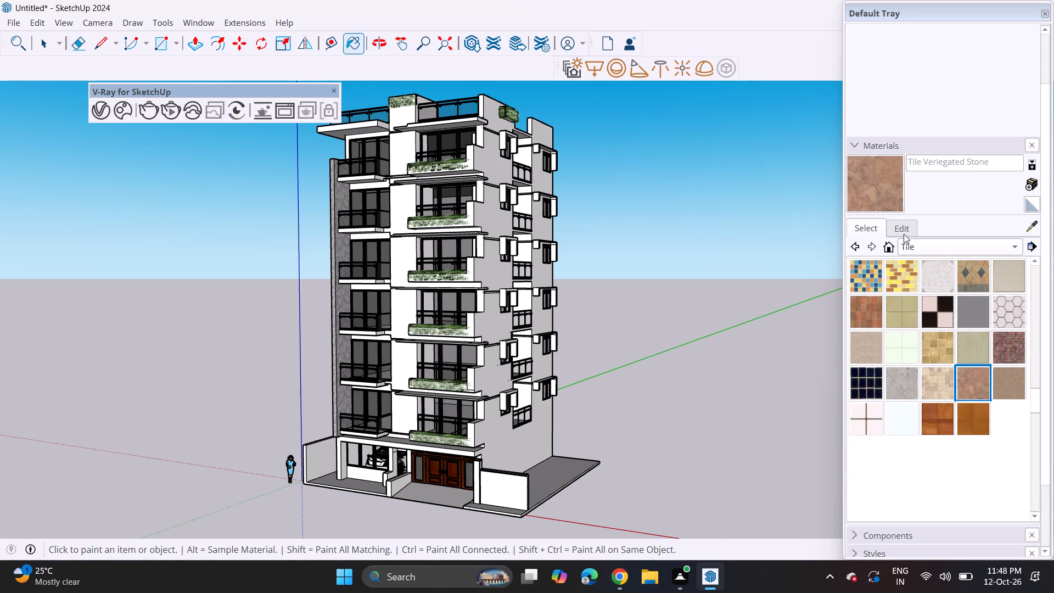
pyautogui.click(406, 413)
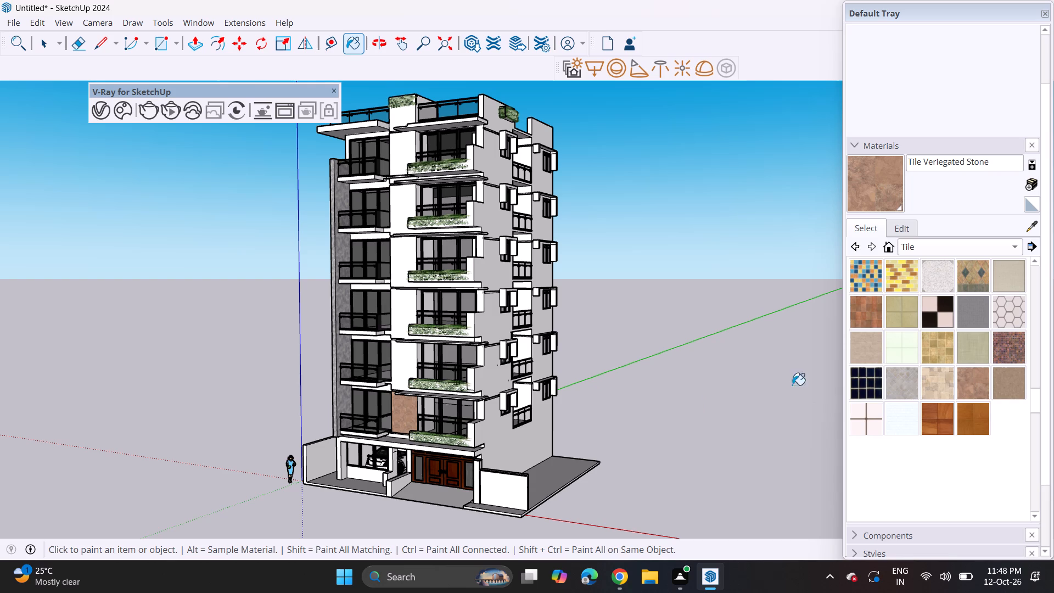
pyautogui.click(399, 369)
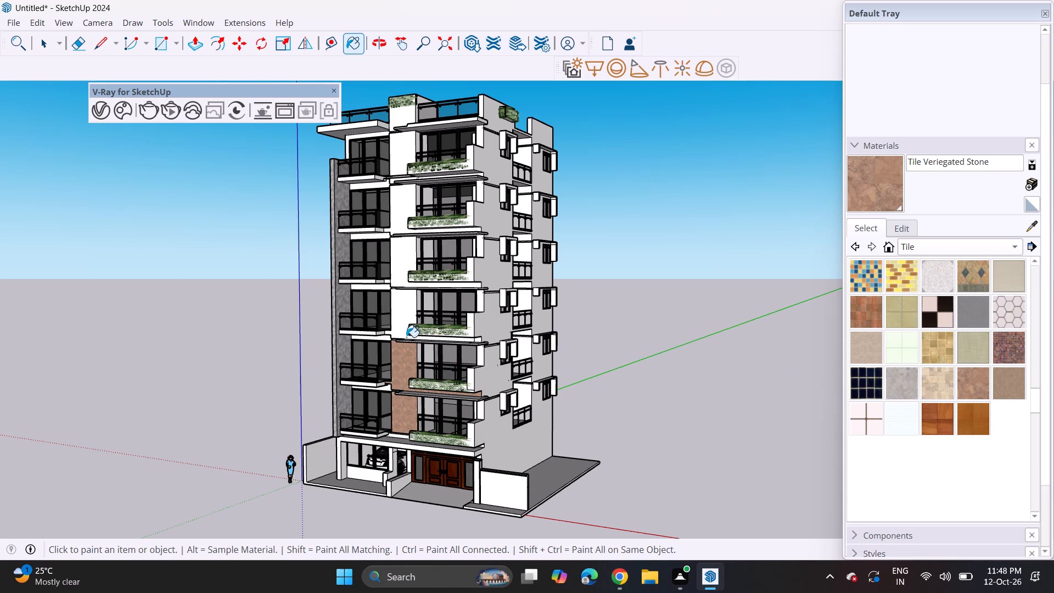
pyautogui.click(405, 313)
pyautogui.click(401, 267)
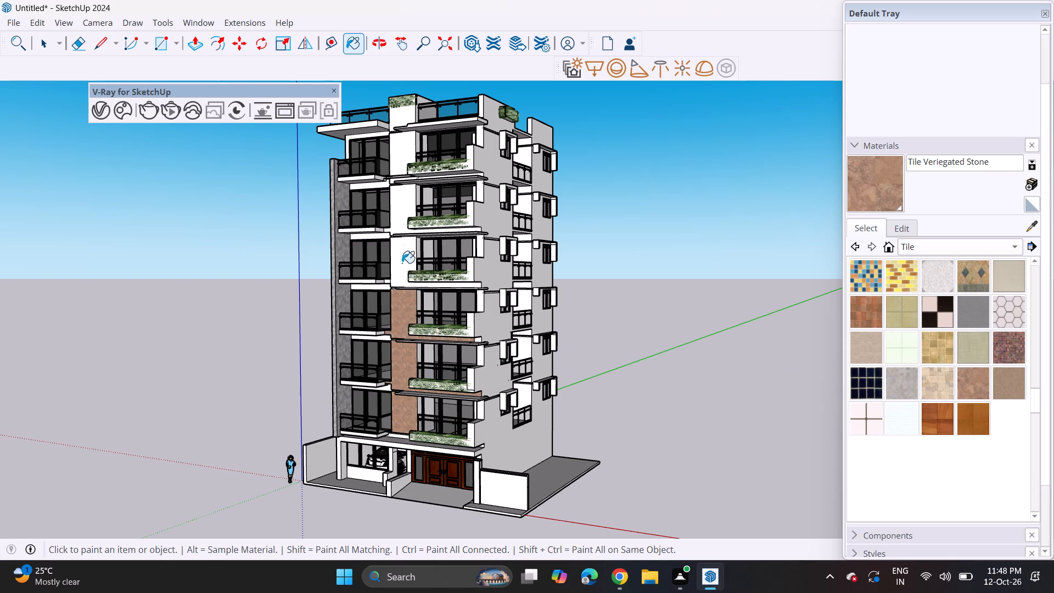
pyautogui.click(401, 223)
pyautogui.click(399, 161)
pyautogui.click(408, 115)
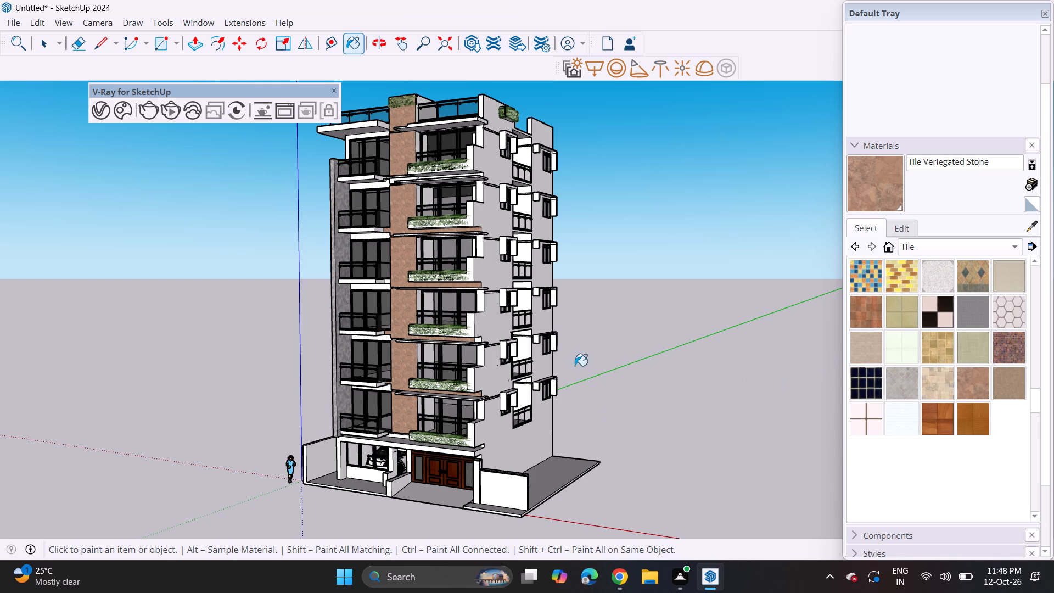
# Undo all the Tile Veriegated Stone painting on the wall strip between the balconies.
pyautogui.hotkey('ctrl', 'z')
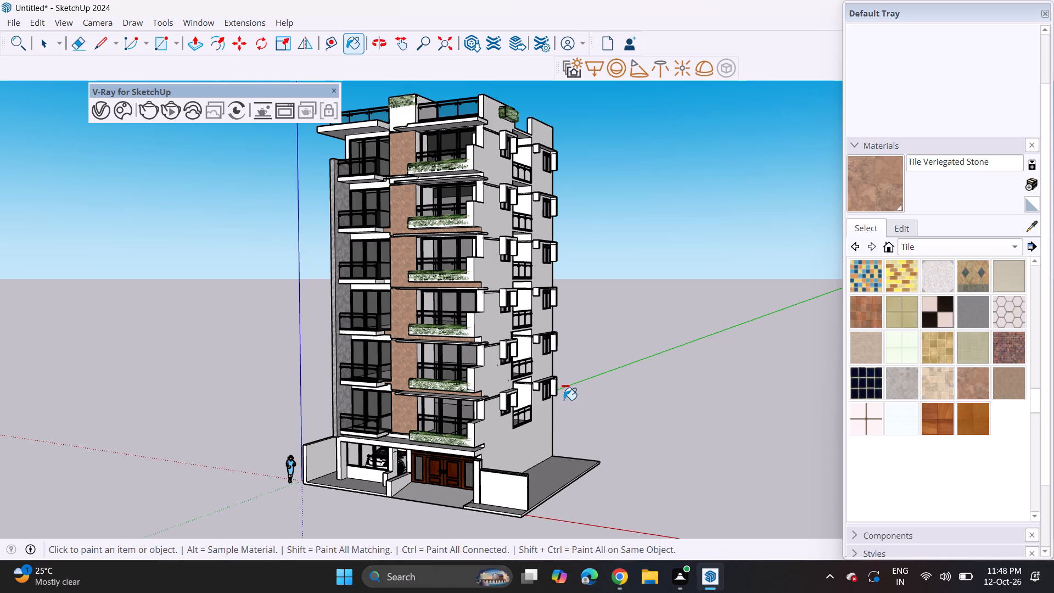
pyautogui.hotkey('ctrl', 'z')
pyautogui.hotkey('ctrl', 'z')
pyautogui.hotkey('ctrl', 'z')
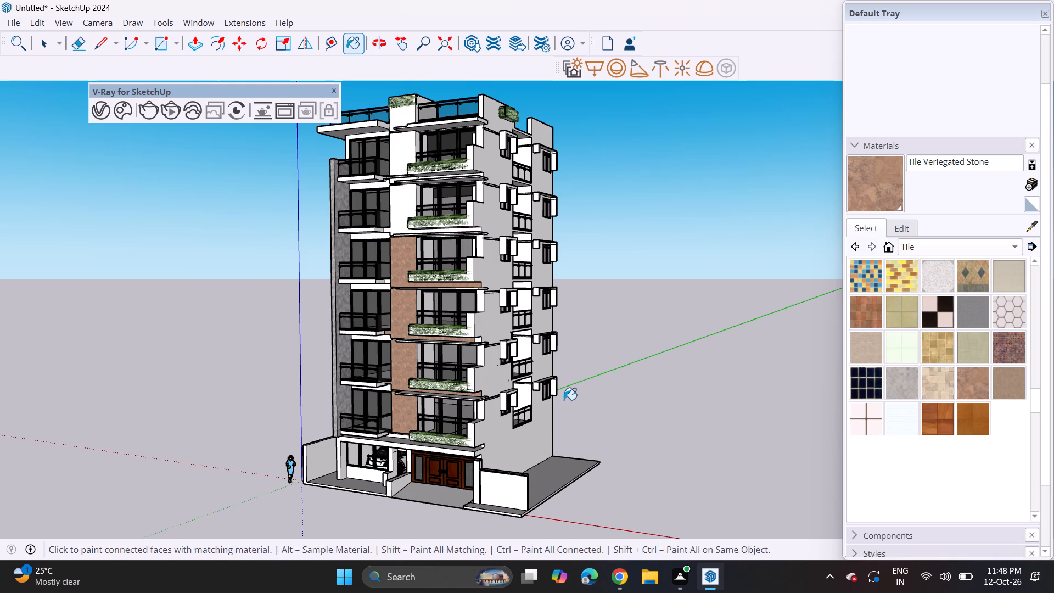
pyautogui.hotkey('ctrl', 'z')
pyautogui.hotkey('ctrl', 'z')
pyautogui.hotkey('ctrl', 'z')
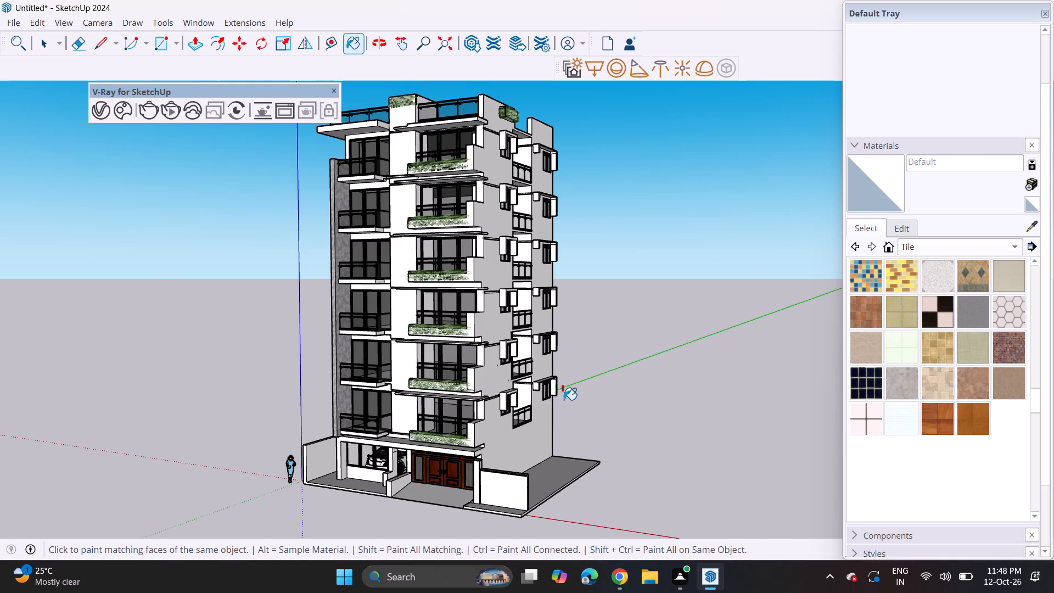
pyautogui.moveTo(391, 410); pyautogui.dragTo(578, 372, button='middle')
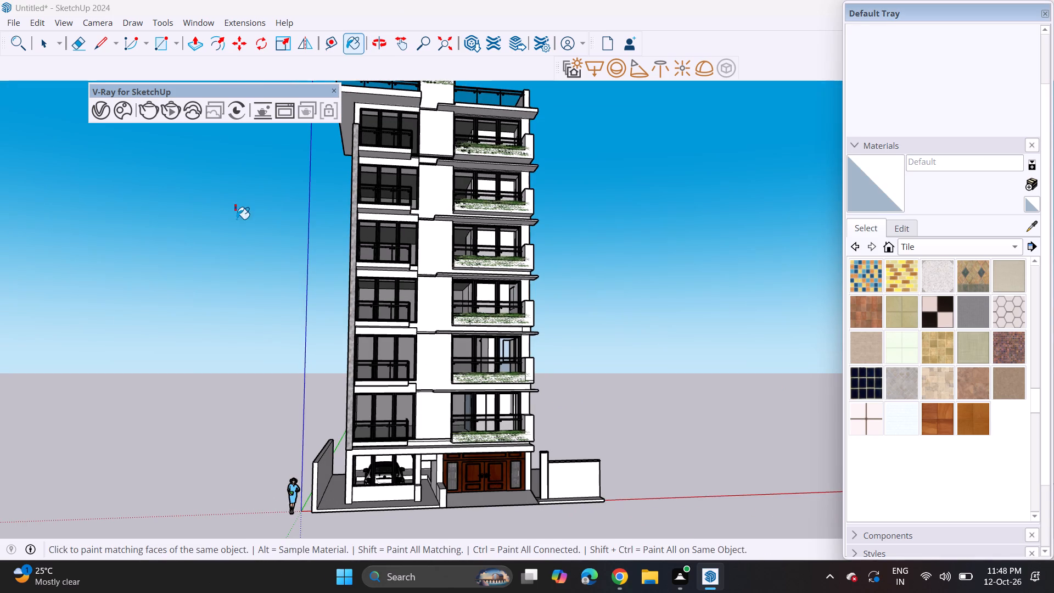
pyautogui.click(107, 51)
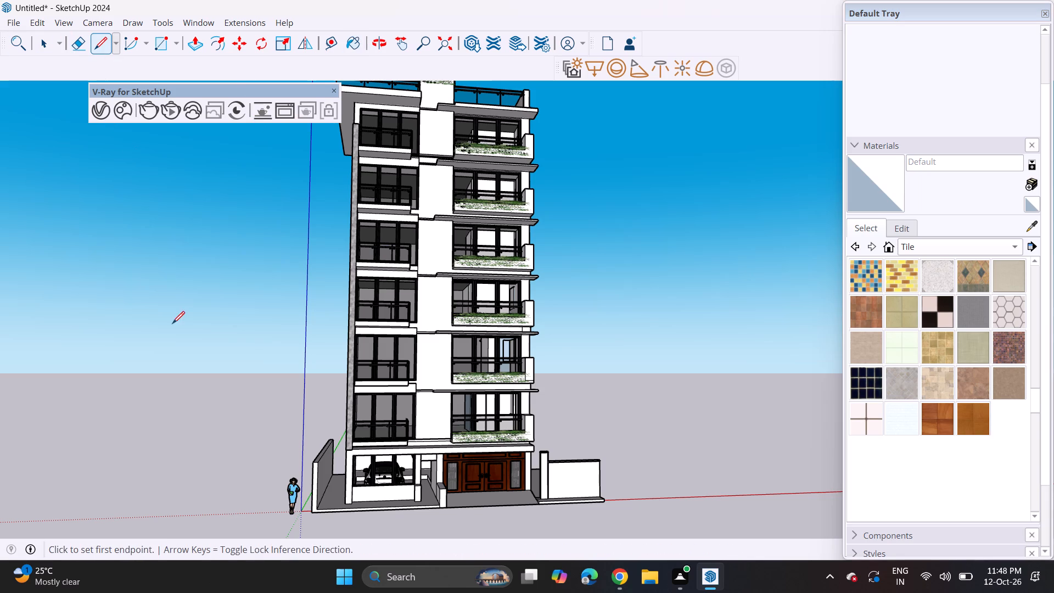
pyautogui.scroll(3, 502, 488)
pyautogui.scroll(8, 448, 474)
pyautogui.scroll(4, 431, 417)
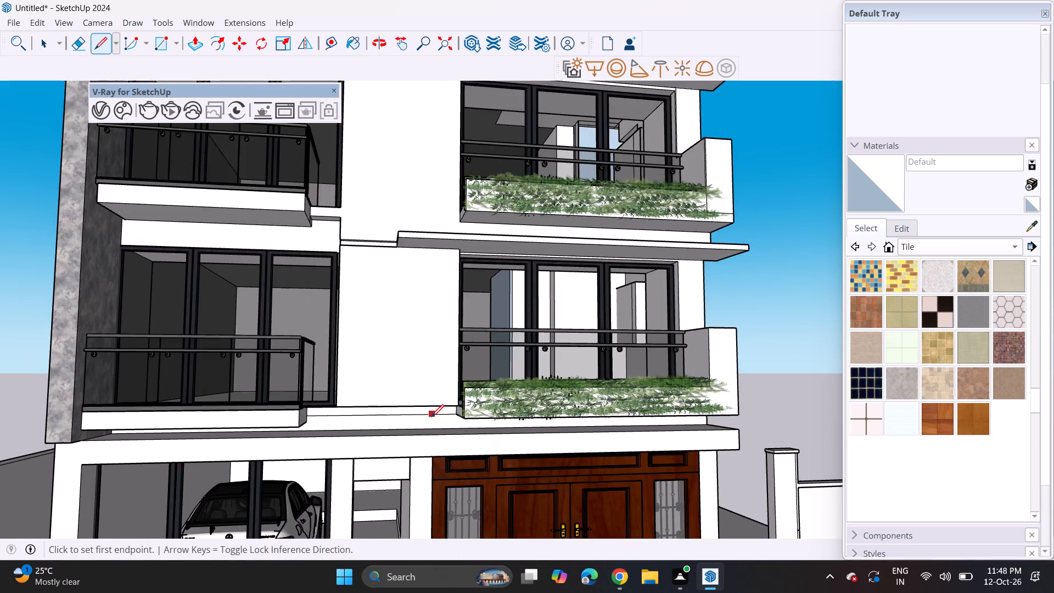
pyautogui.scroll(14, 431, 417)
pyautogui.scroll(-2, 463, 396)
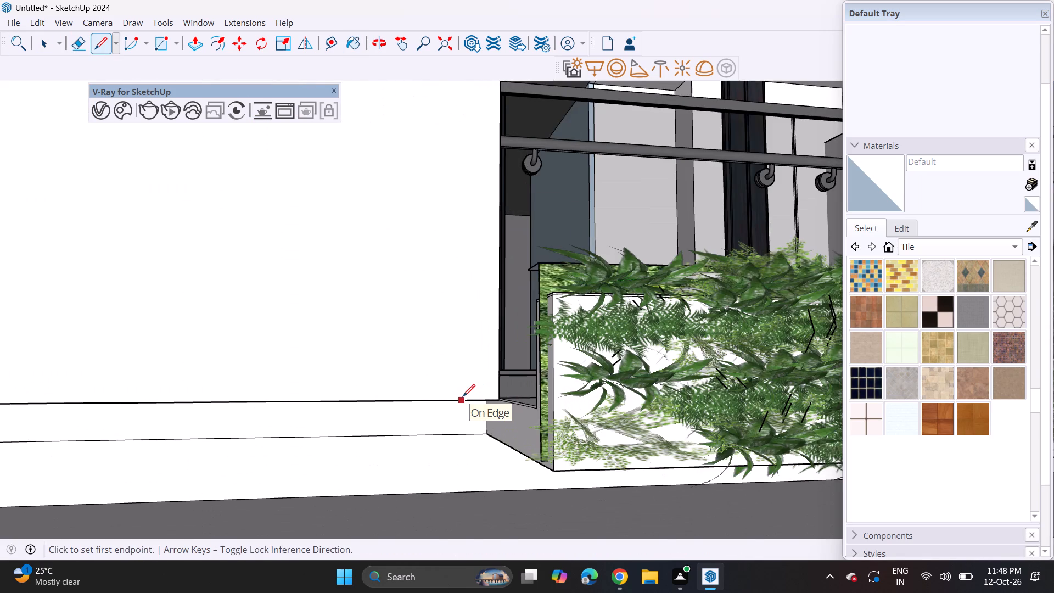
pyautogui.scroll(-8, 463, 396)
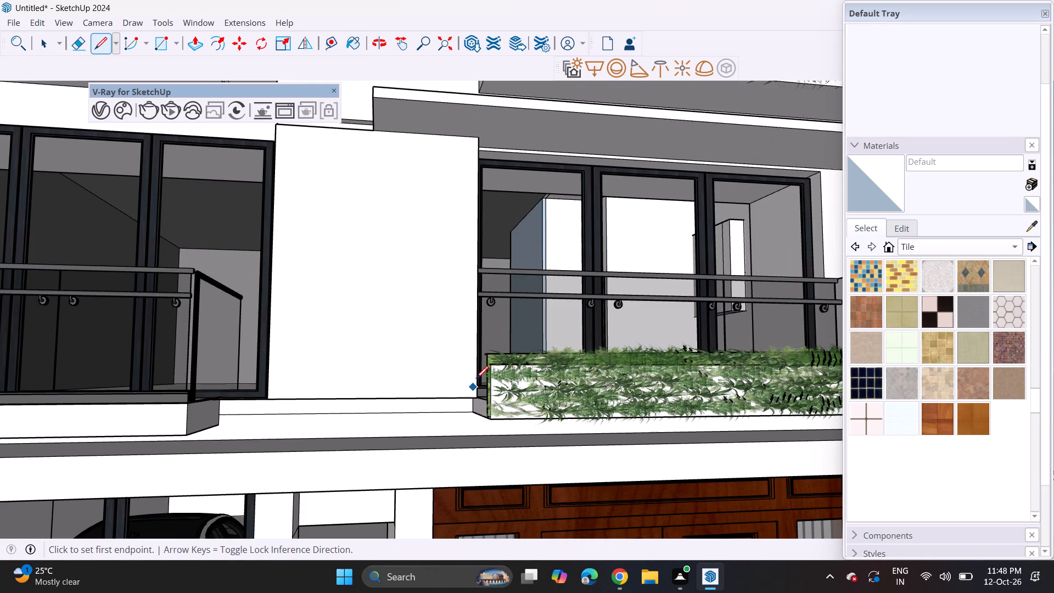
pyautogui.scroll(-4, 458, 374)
# Paint the lowest wall panel between the balconies, just above the ground floor, with Tile Various Tan.
pyautogui.moveTo(458, 374); pyautogui.dragTo(378, 412, button='middle')
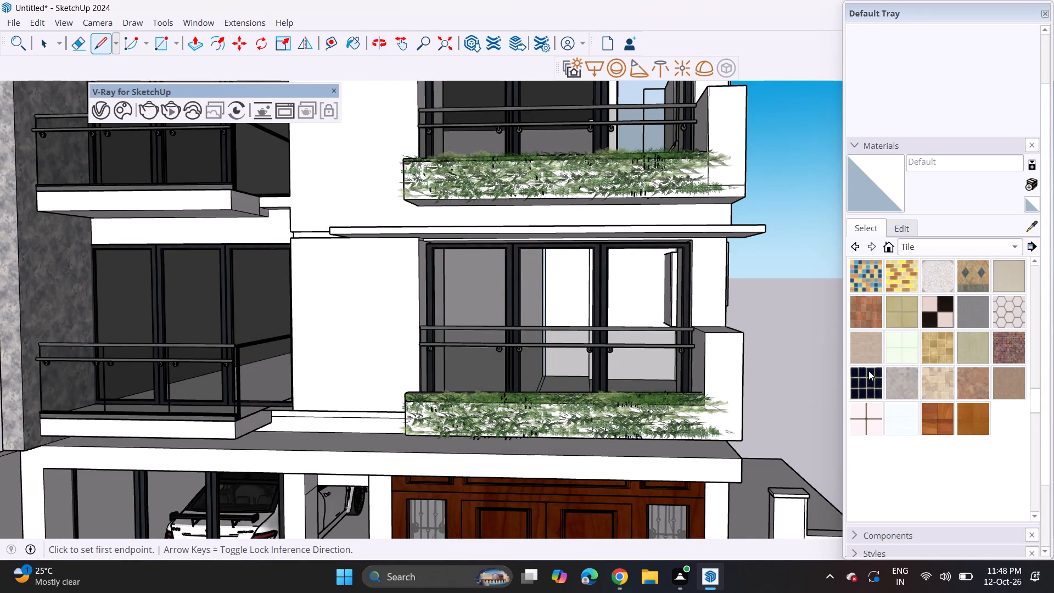
pyautogui.click(939, 378)
pyautogui.click(357, 298)
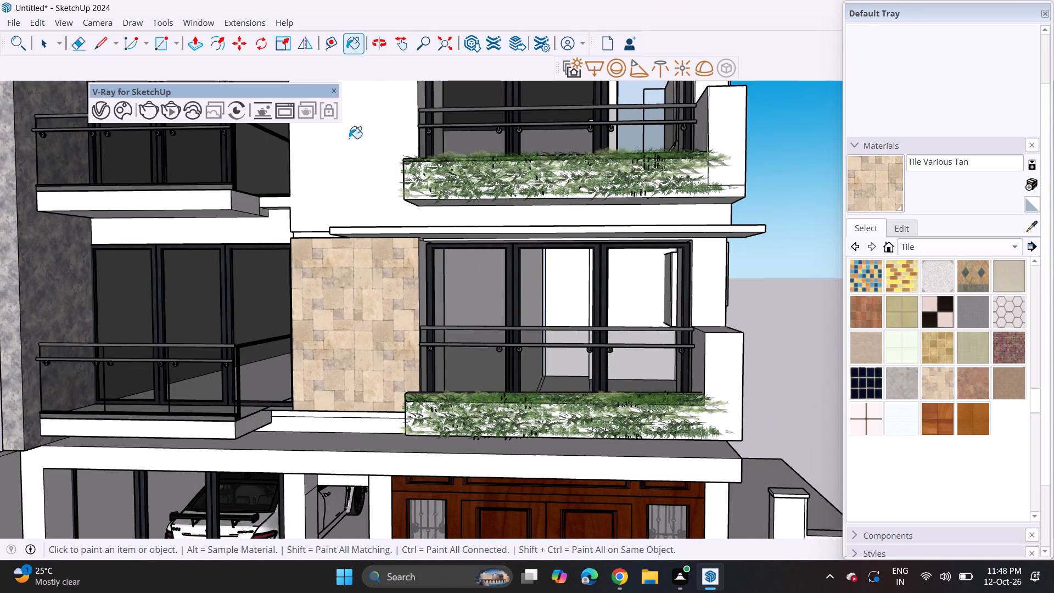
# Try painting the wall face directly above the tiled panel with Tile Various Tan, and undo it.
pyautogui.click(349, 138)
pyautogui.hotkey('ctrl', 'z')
# Draw a vertical line above the tiled panel, from the planter balcony opening's lower wall corner down to the projecting ledge.
pyautogui.moveTo(355, 262); pyautogui.dragTo(483, 290, button='middle')
pyautogui.scroll(7, 496, 264)
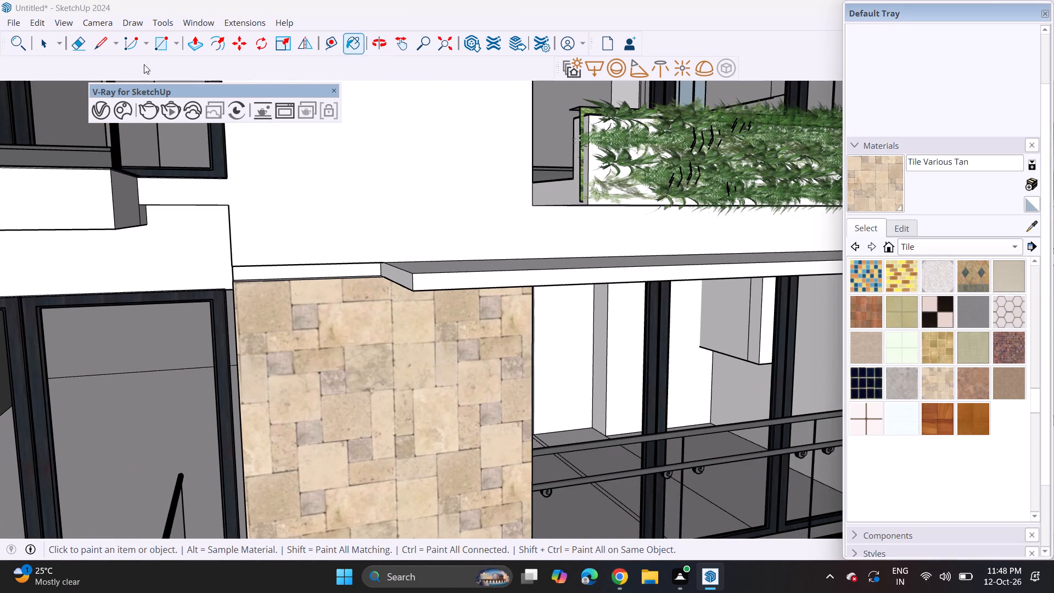
pyautogui.click(97, 42)
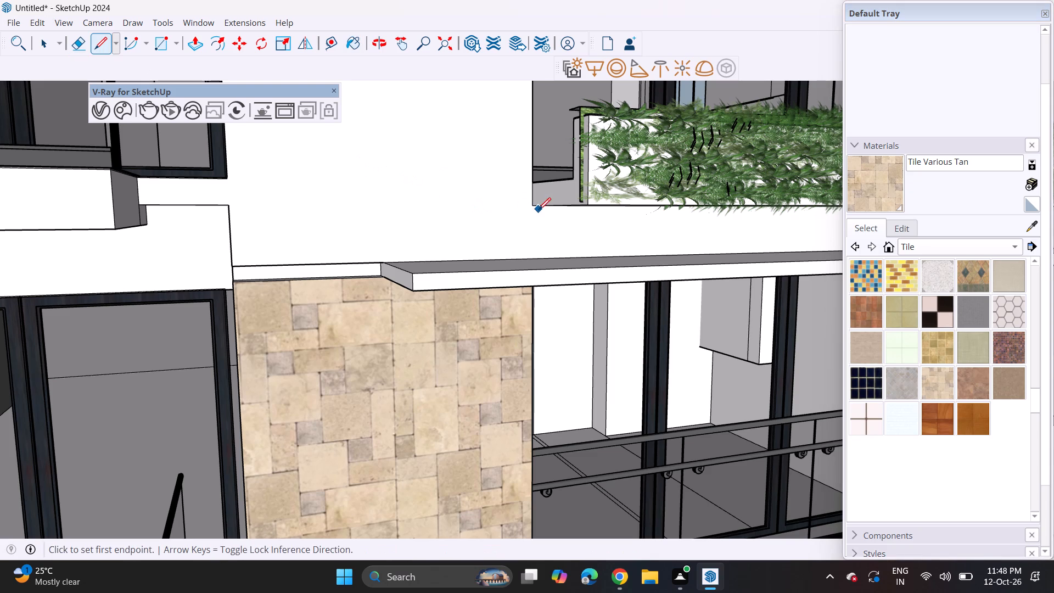
pyautogui.click(532, 208)
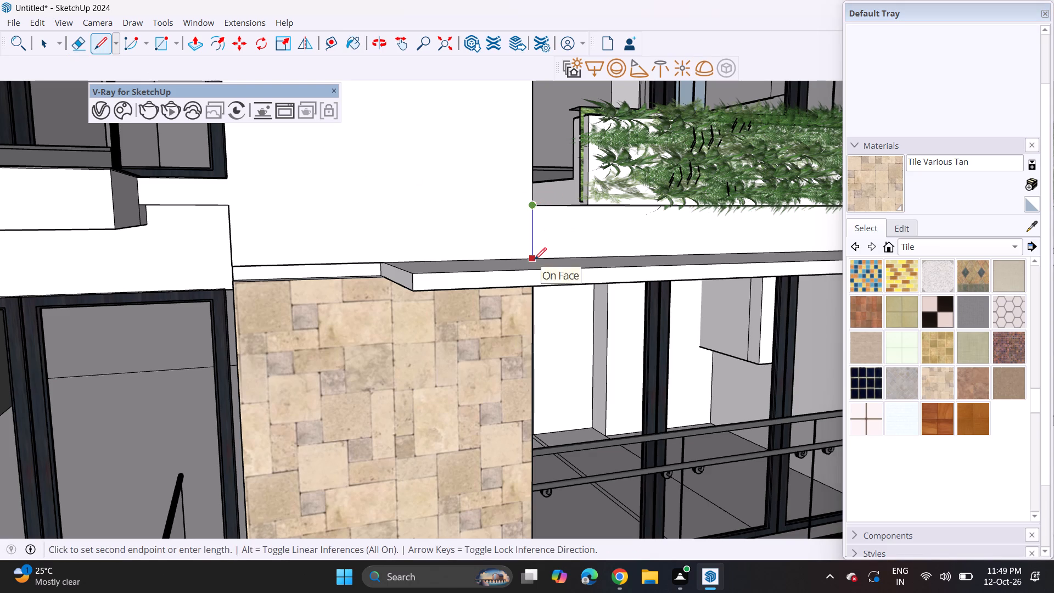
pyautogui.click(534, 260)
# Draw a matching vertical line one floor higher, from the balcony opening's lower corner fully down to the ledge.
pyautogui.scroll(-6, 512, 190)
pyautogui.moveTo(489, 154); pyautogui.dragTo(456, 492, button='middle')
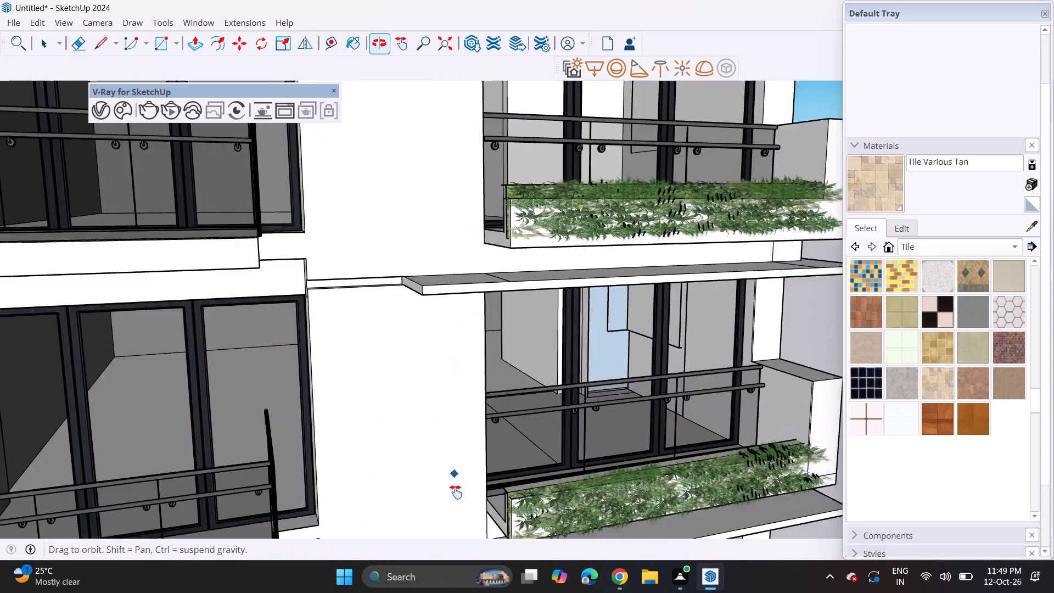
pyautogui.moveTo(456, 492); pyautogui.dragTo(459, 483, button='middle')
pyautogui.scroll(2, 499, 250)
pyautogui.click(484, 259)
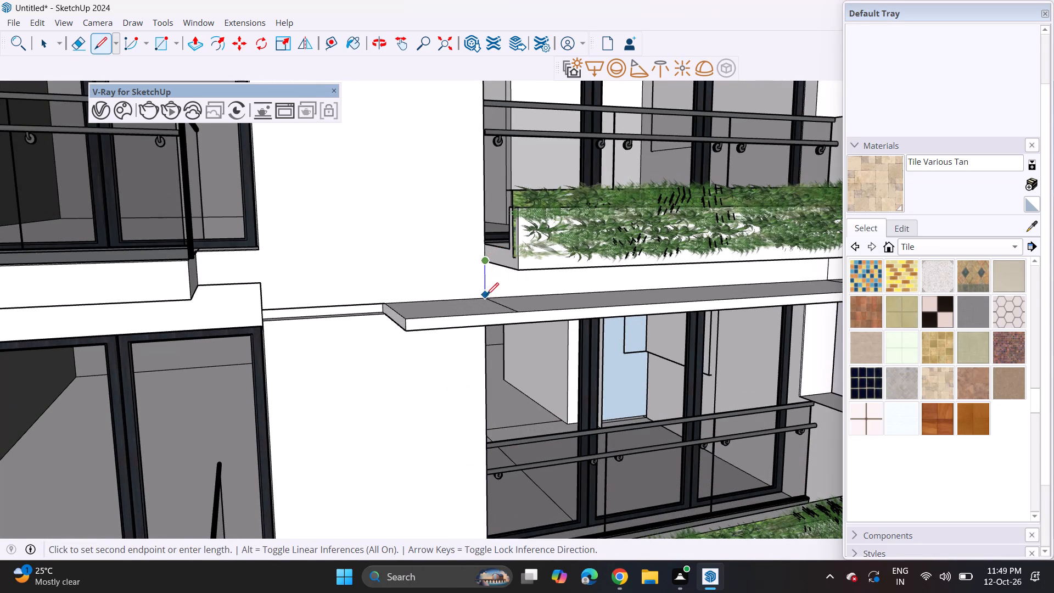
pyautogui.click(486, 295)
pyautogui.scroll(8, 488, 292)
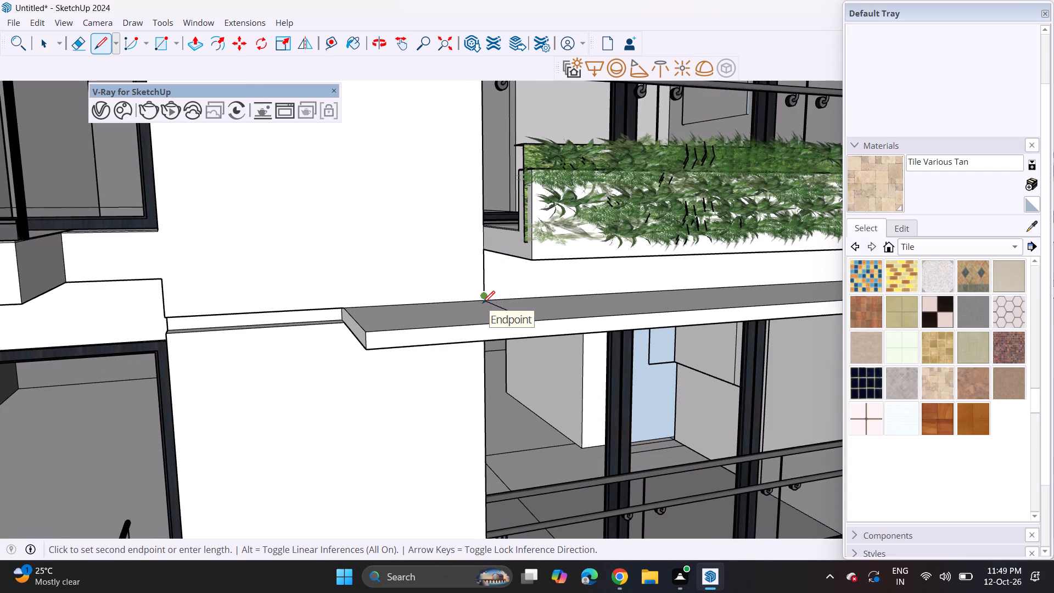
pyautogui.scroll(5, 486, 294)
pyautogui.click(486, 294)
pyautogui.click(487, 305)
# Draw a vertical dividing line on the following floor up, from the planter balcony opening's lower corner to the ledge.
pyautogui.scroll(-2, 457, 193)
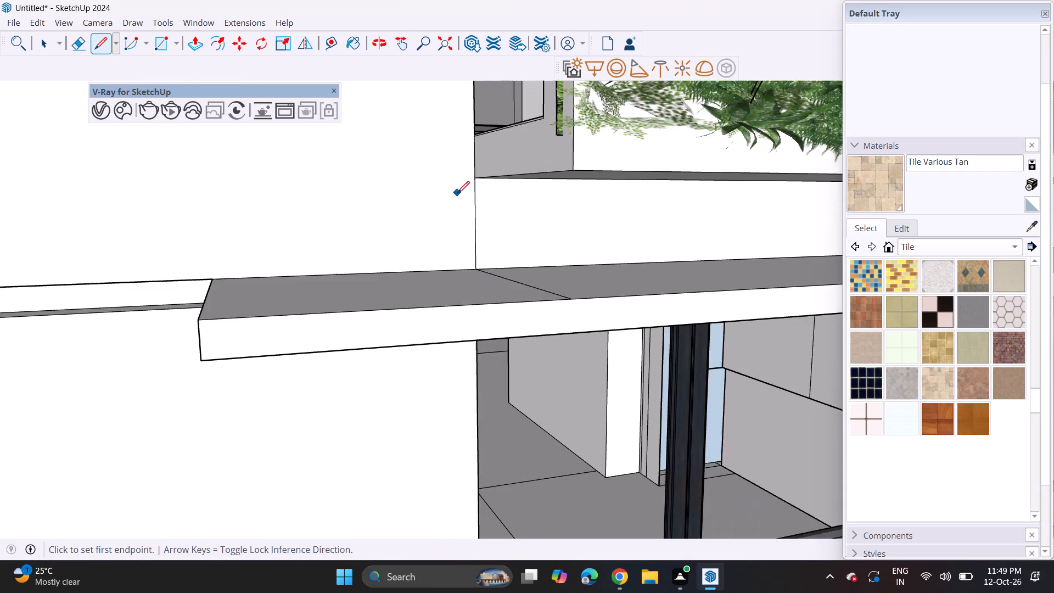
pyautogui.scroll(-6, 457, 193)
pyautogui.keyDown('shift'); pyautogui.moveTo(435, 136); pyautogui.dragTo(408, 438, button='middle'); pyautogui.keyUp('shift')
pyautogui.moveTo(413, 223); pyautogui.dragTo(406, 305, button='middle')
pyautogui.scroll(-9, 406, 274)
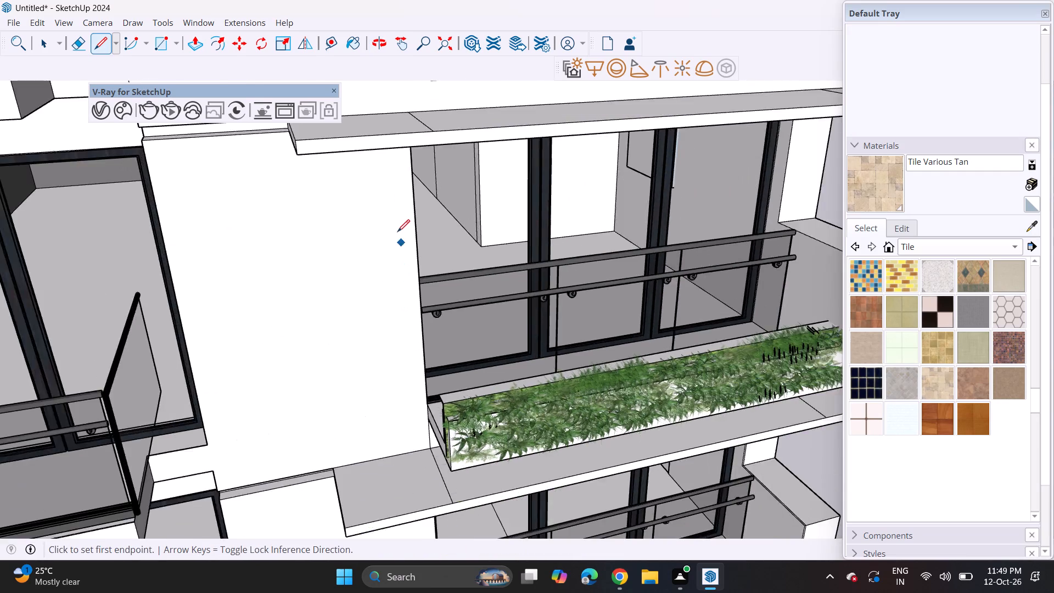
pyautogui.scroll(-1, 397, 232)
pyautogui.moveTo(394, 144); pyautogui.dragTo(394, 195, button='middle')
pyautogui.scroll(2, 405, 166)
pyautogui.moveTo(405, 166); pyautogui.dragTo(391, 79, button='middle')
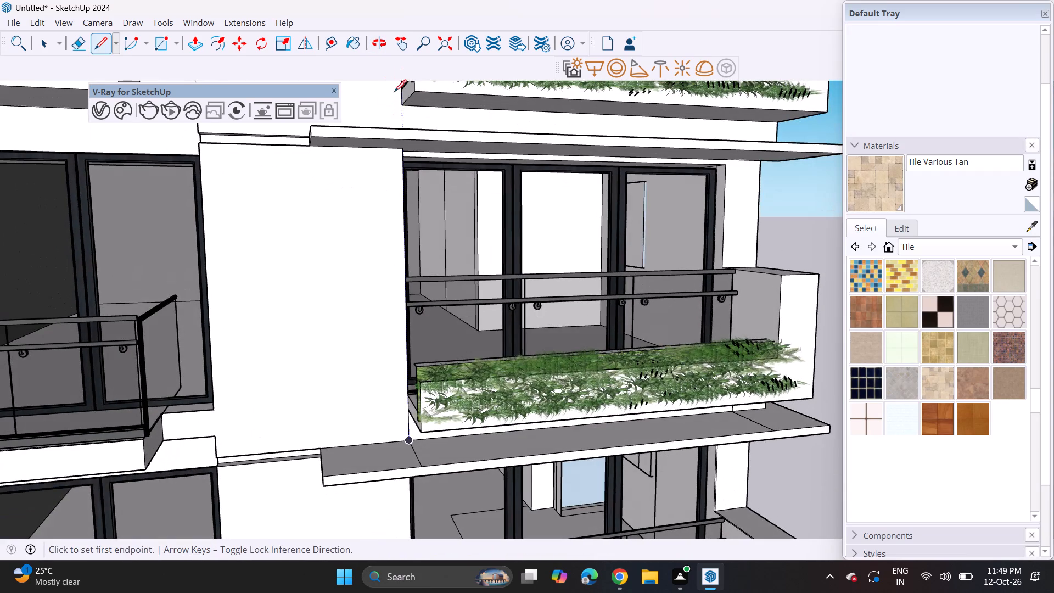
pyautogui.moveTo(402, 109); pyautogui.dragTo(422, 189, button='middle')
pyautogui.scroll(3, 422, 189)
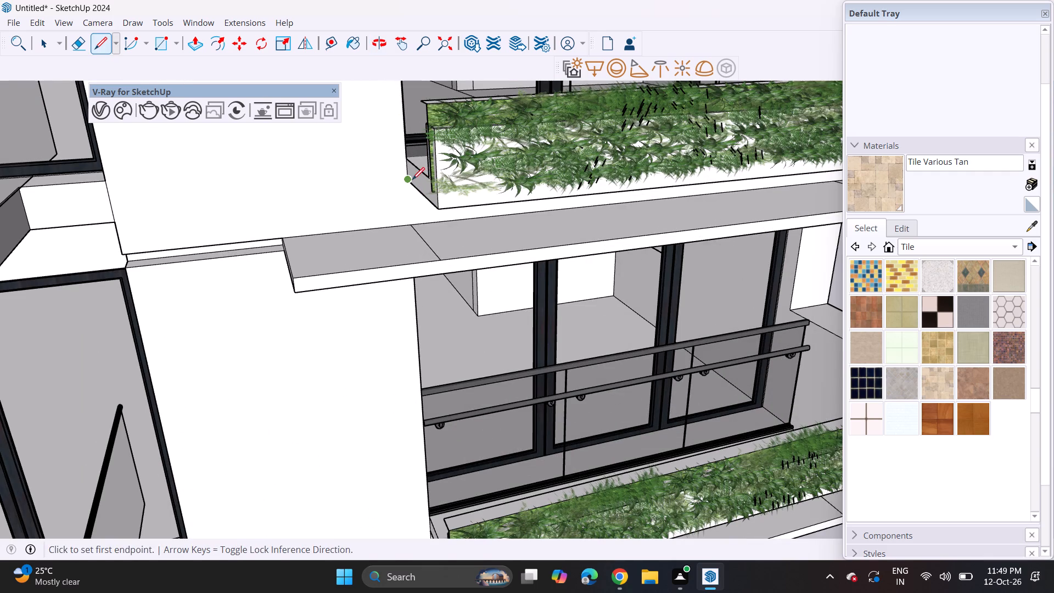
pyautogui.click(412, 180)
pyautogui.click(405, 227)
# Divide the wall face another floor up with a vertical line from the balcony opening's lower corner to the ledge.
pyautogui.scroll(-8, 376, 178)
pyautogui.keyDown('shift'); pyautogui.moveTo(373, 152); pyautogui.dragTo(373, 389, button='middle'); pyautogui.keyUp('shift')
pyautogui.moveTo(380, 211); pyautogui.dragTo(379, 168, button='middle')
pyautogui.scroll(3, 379, 184)
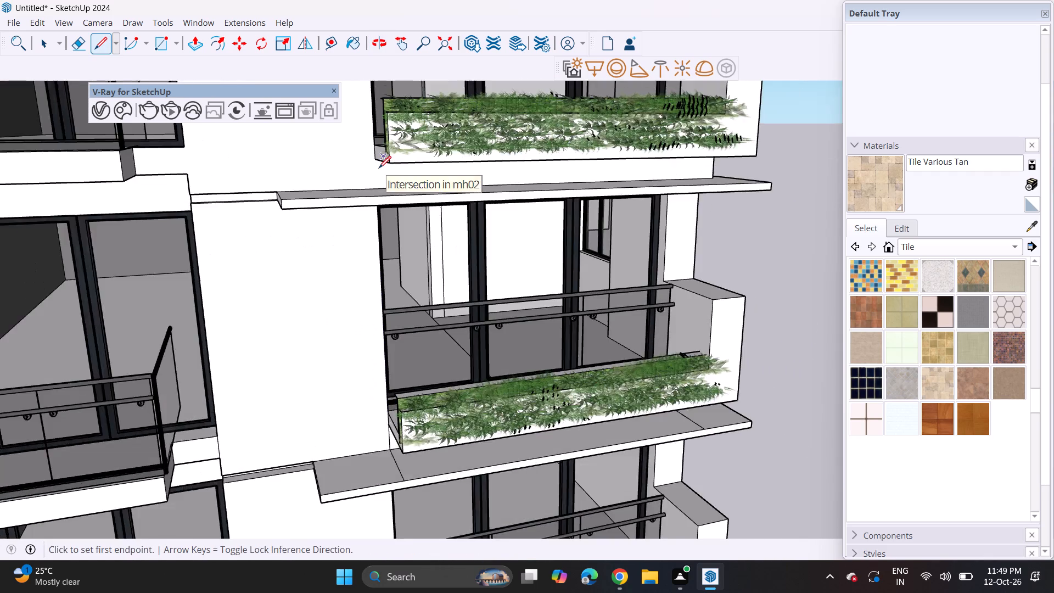
pyautogui.scroll(2, 379, 168)
pyautogui.click(376, 153)
pyautogui.click(377, 200)
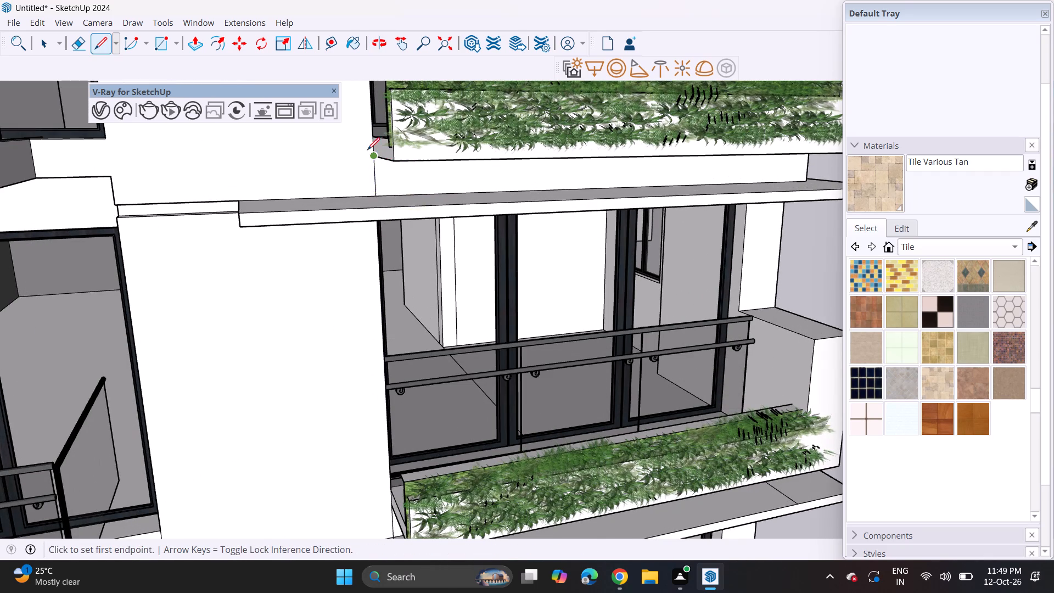
# Draw a vertical line on the next floor up, from the planter balcony opening's lower wall corner down to the projecting ledge.
pyautogui.scroll(-7, 367, 150)
pyautogui.keyDown('shift'); pyautogui.moveTo(361, 131); pyautogui.dragTo(358, 377, button='middle'); pyautogui.keyUp('shift')
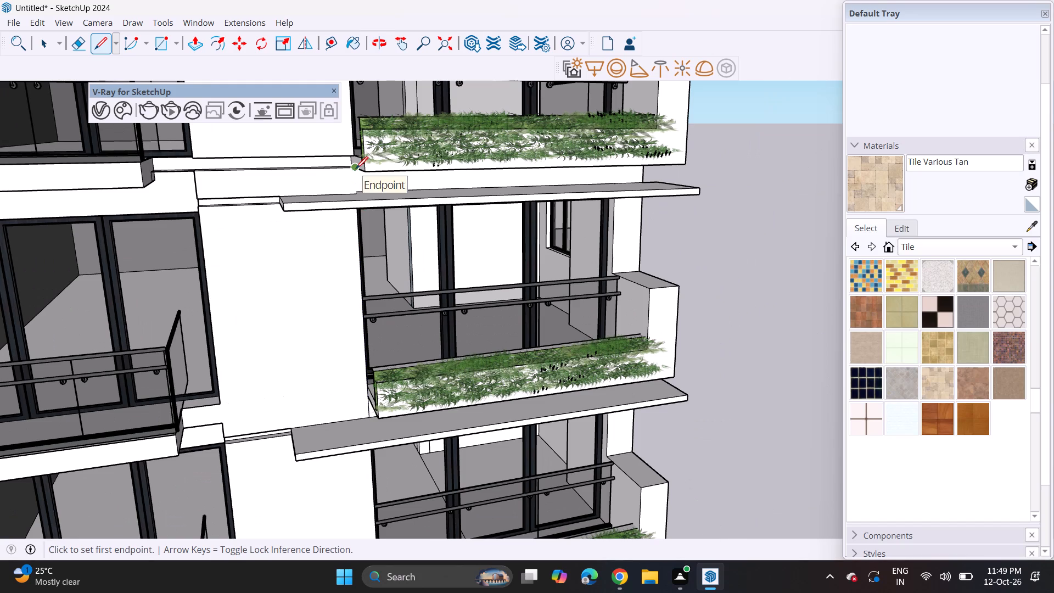
pyautogui.scroll(8, 352, 169)
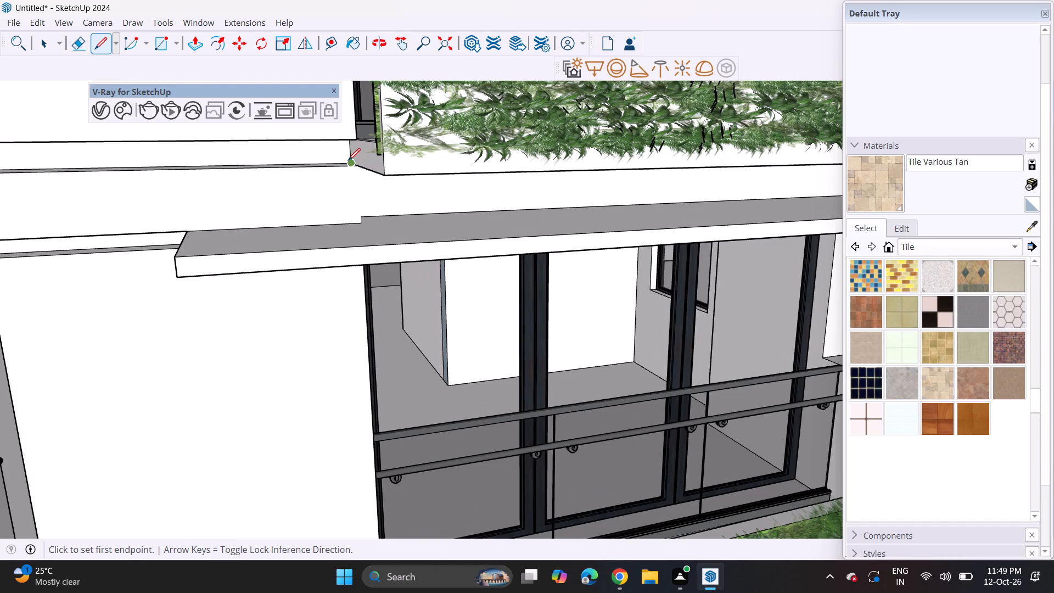
pyautogui.click(350, 166)
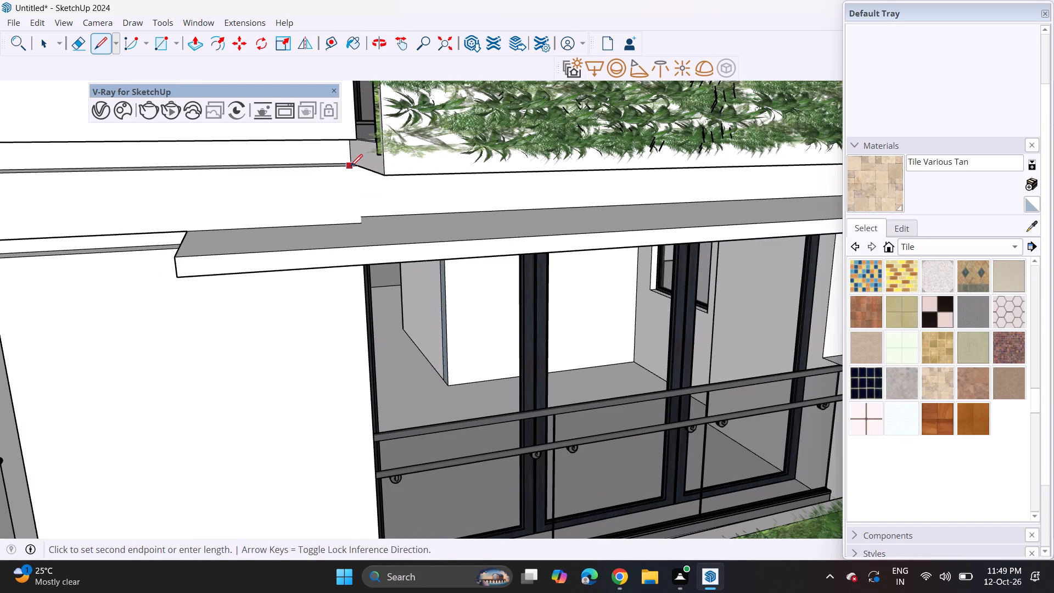
pyautogui.click(352, 218)
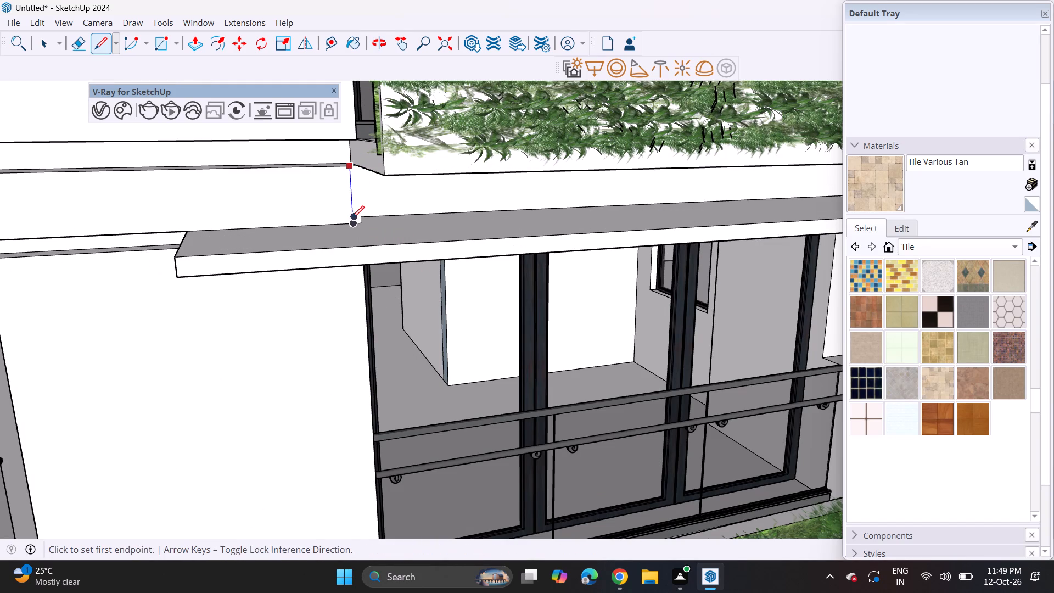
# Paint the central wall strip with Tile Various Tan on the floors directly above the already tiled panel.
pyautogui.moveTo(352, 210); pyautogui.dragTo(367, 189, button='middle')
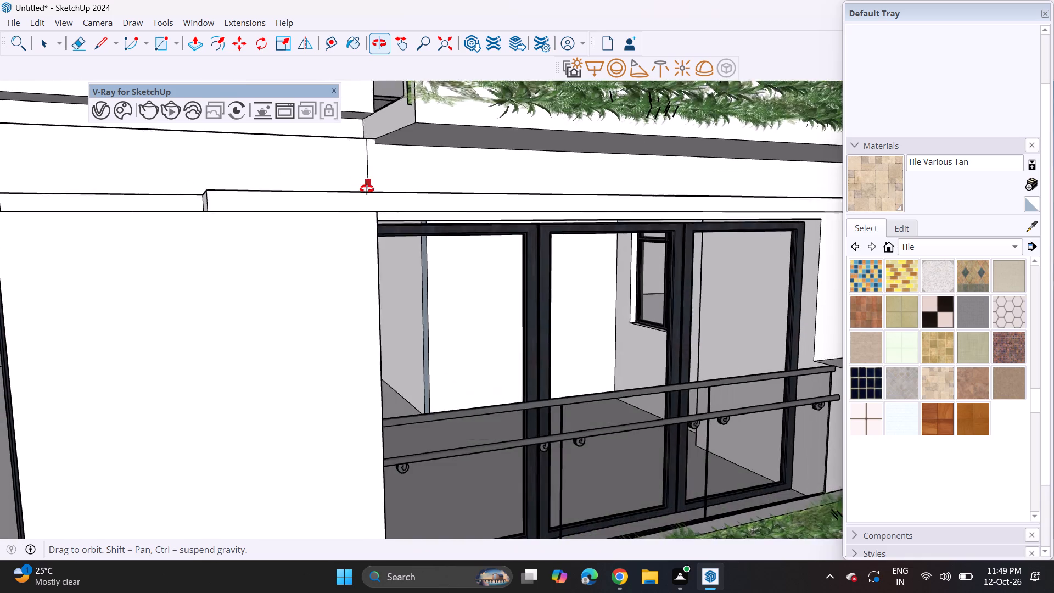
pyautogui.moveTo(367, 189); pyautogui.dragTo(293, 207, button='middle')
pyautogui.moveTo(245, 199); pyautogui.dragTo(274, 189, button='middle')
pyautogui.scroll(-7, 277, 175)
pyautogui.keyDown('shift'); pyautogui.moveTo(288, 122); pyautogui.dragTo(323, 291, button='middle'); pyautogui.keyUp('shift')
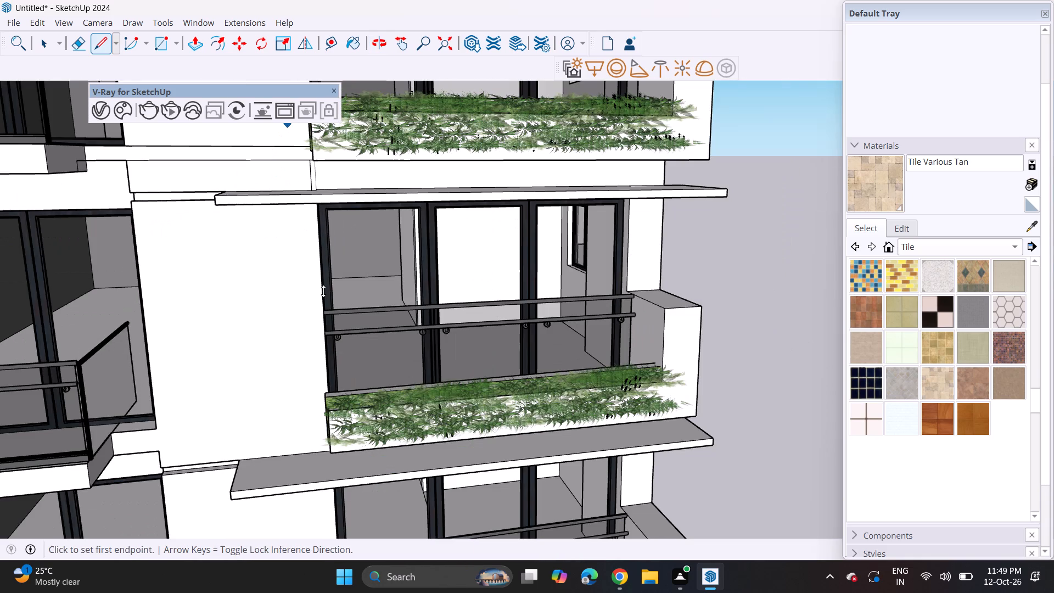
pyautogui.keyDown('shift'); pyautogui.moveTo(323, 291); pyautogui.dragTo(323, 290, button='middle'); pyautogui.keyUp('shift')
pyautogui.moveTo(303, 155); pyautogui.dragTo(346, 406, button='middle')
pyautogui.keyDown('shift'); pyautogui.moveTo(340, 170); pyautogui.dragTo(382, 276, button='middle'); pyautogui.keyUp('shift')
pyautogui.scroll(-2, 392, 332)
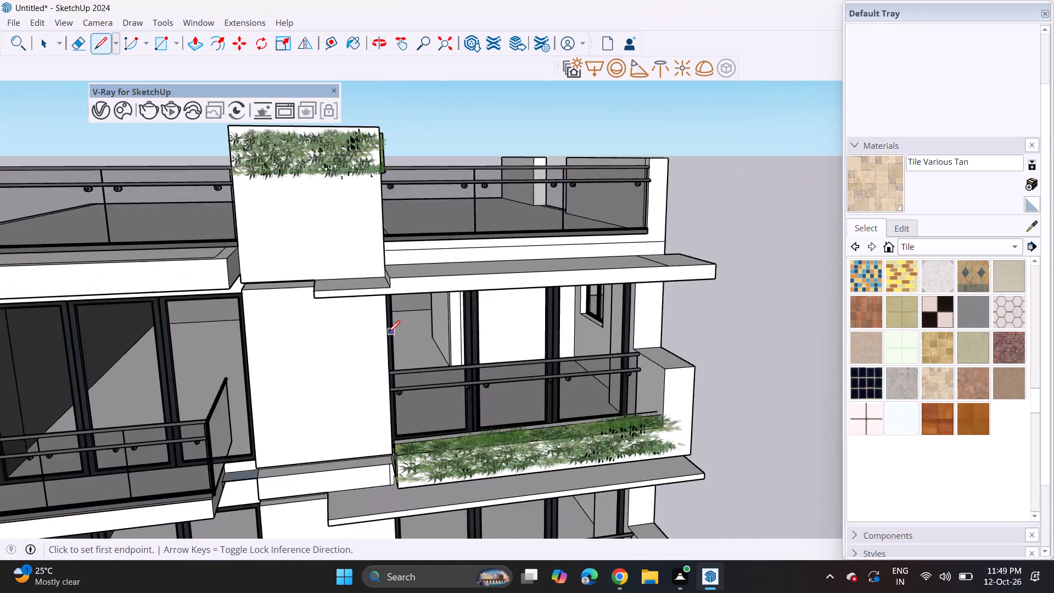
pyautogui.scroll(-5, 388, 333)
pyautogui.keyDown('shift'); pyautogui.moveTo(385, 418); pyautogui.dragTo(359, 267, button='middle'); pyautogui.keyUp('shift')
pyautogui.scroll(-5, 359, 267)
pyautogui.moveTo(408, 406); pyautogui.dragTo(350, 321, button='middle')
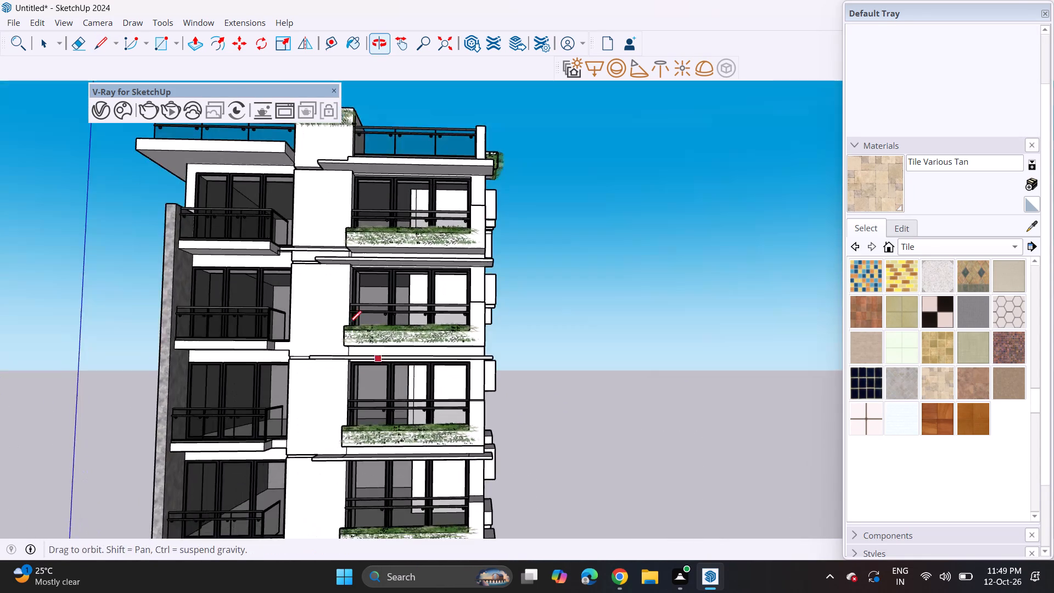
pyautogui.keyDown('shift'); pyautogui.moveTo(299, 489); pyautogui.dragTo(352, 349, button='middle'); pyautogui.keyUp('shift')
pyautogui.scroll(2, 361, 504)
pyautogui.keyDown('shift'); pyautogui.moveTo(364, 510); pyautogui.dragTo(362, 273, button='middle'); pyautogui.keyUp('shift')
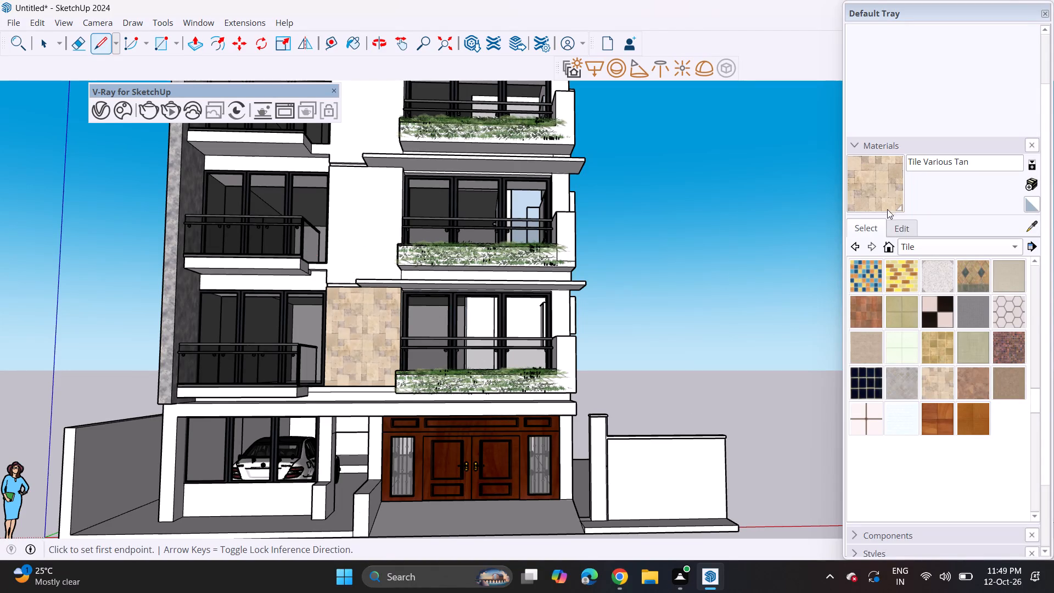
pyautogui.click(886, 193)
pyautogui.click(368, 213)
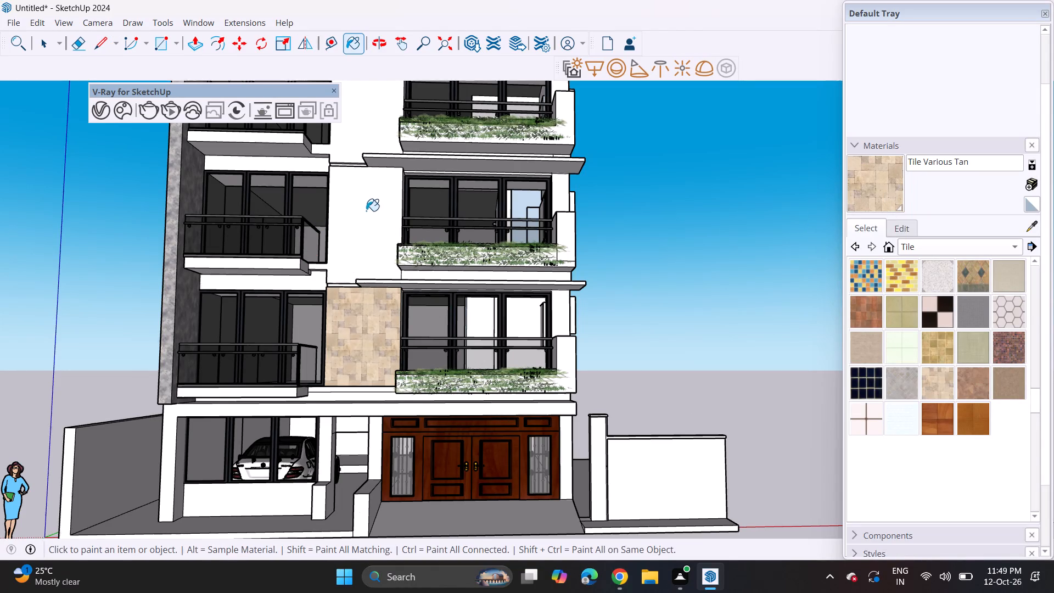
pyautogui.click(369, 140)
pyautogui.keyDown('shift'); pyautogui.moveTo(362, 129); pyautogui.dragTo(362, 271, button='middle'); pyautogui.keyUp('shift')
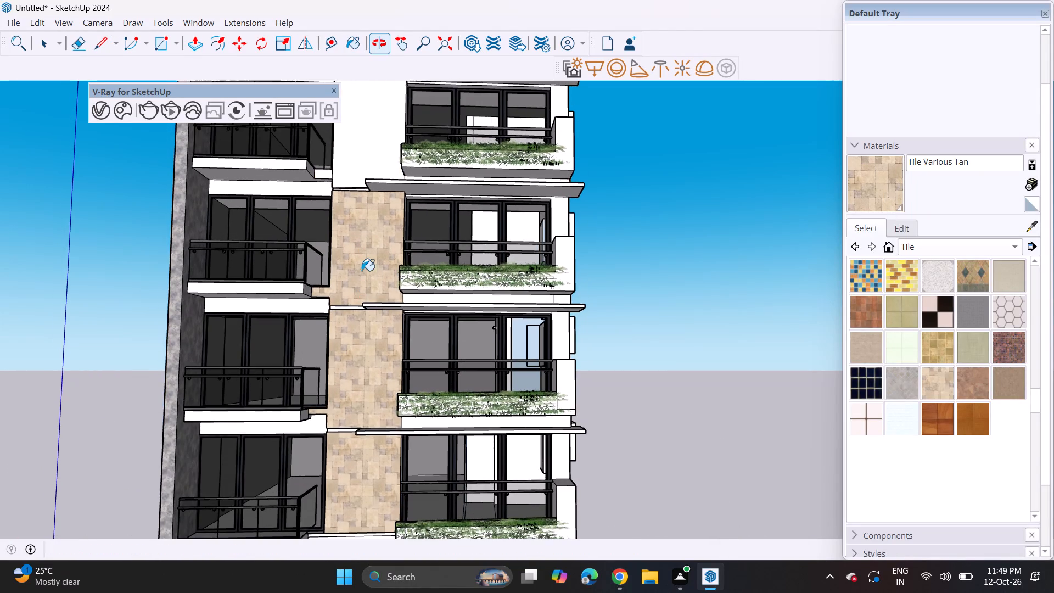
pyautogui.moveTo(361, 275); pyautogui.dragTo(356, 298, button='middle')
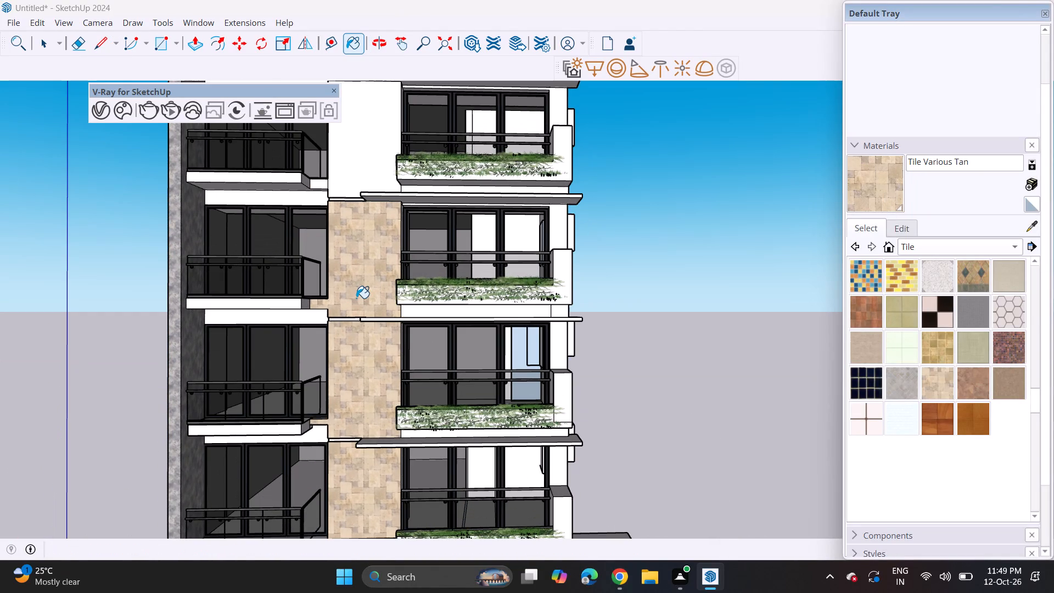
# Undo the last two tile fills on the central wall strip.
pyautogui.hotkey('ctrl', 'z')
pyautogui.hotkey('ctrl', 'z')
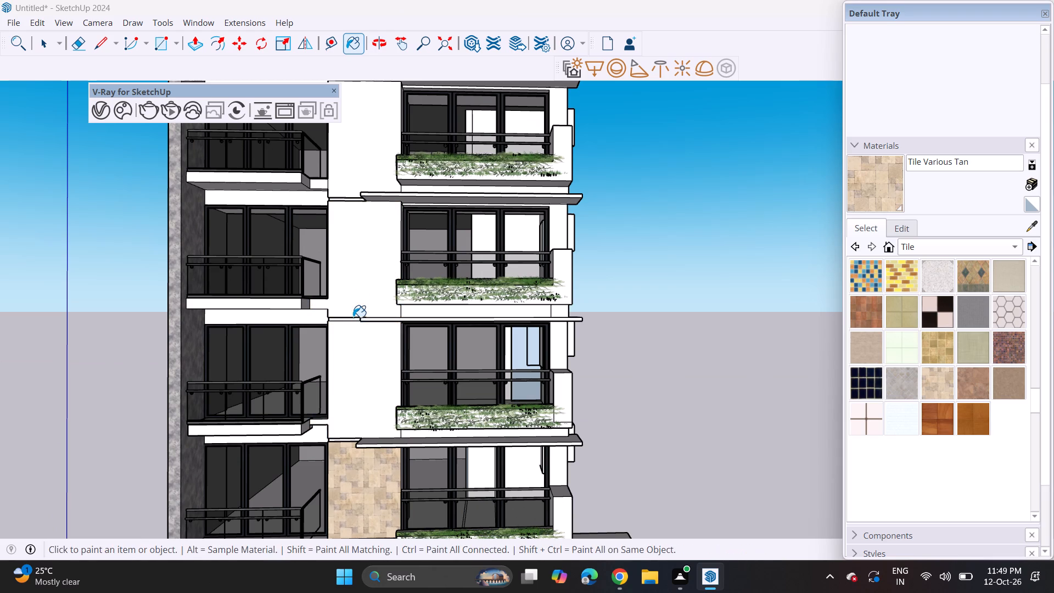
# On the floor above the tiled panel, draw a short vertical line separating the central strip from the plain railing balcony's slab band.
pyautogui.moveTo(327, 482); pyautogui.dragTo(380, 330, button='middle')
pyautogui.scroll(3, 407, 353)
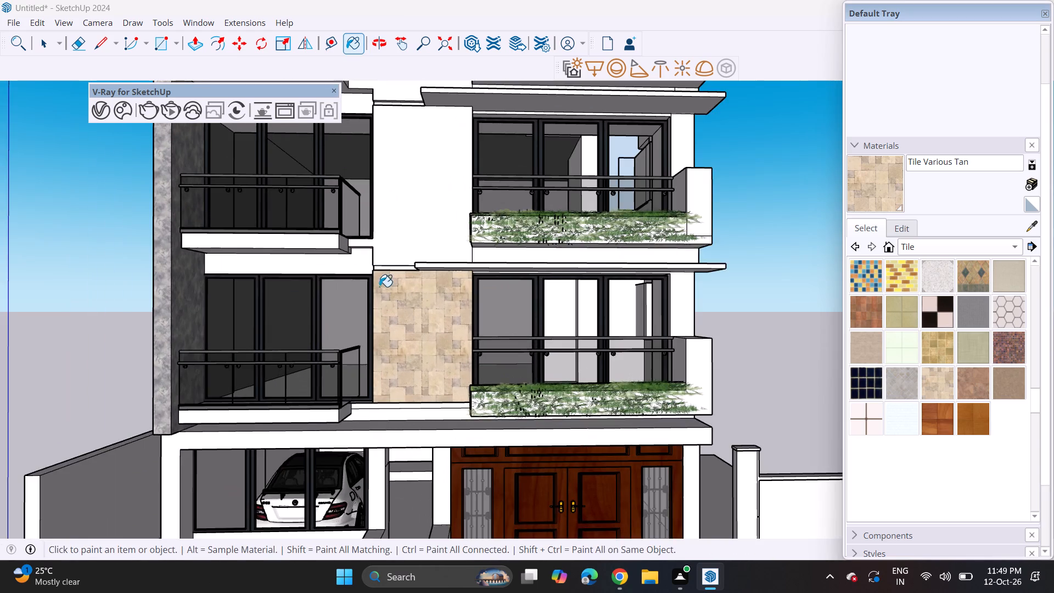
pyautogui.scroll(3, 374, 278)
pyautogui.moveTo(96, 40); pyautogui.dragTo(116, 48)
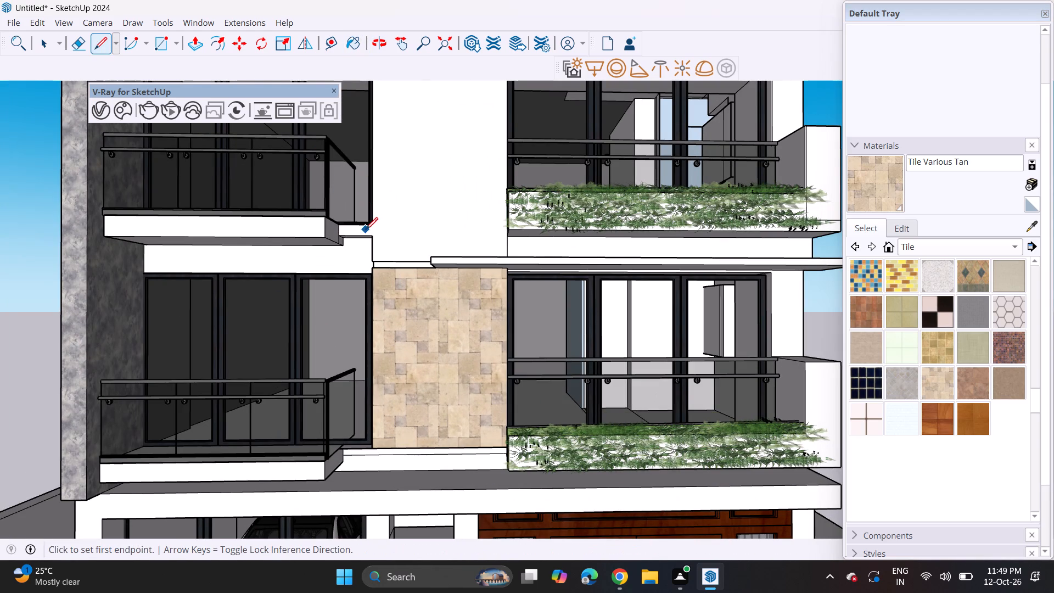
pyautogui.click(373, 227)
pyautogui.click(375, 236)
# Draw the same short vertical line one floor higher, between the upper and lower corners where the railing balcony's slab meets the strip.
pyautogui.scroll(-5, 388, 191)
pyautogui.keyDown('shift'); pyautogui.moveTo(387, 170); pyautogui.dragTo(398, 342, button='middle'); pyautogui.keyUp('shift')
pyautogui.scroll(4, 395, 272)
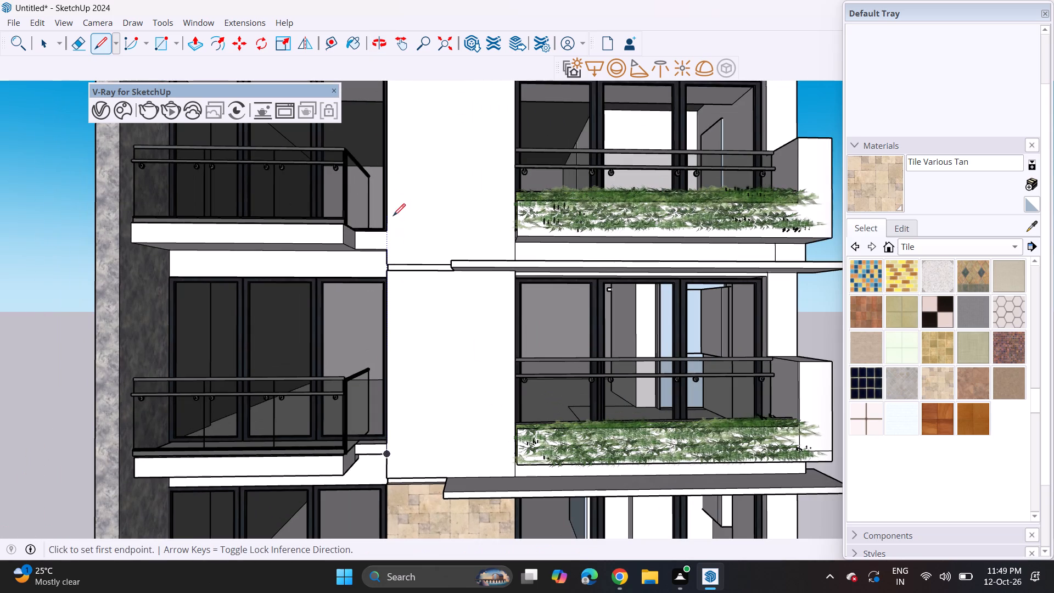
pyautogui.click(385, 231)
pyautogui.click(387, 234)
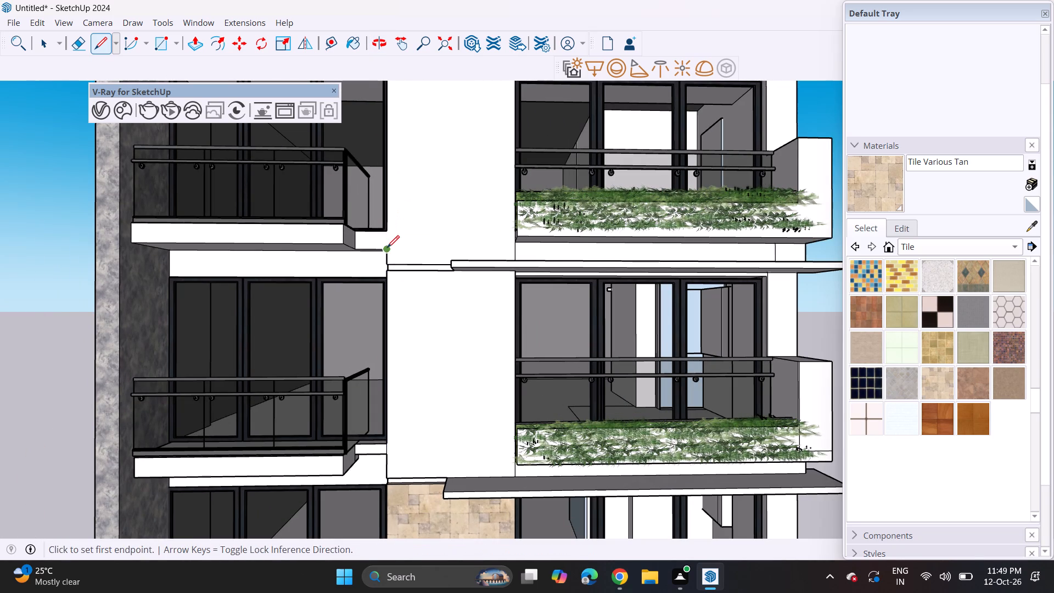
pyautogui.click(387, 248)
pyautogui.click(390, 231)
# Draw another short vertical line on the following floor up, closing the central strip's edge at the railing balcony's slab.
pyautogui.scroll(-3, 401, 204)
pyautogui.keyDown('shift'); pyautogui.moveTo(411, 167); pyautogui.dragTo(414, 294, button='middle'); pyautogui.keyUp('shift')
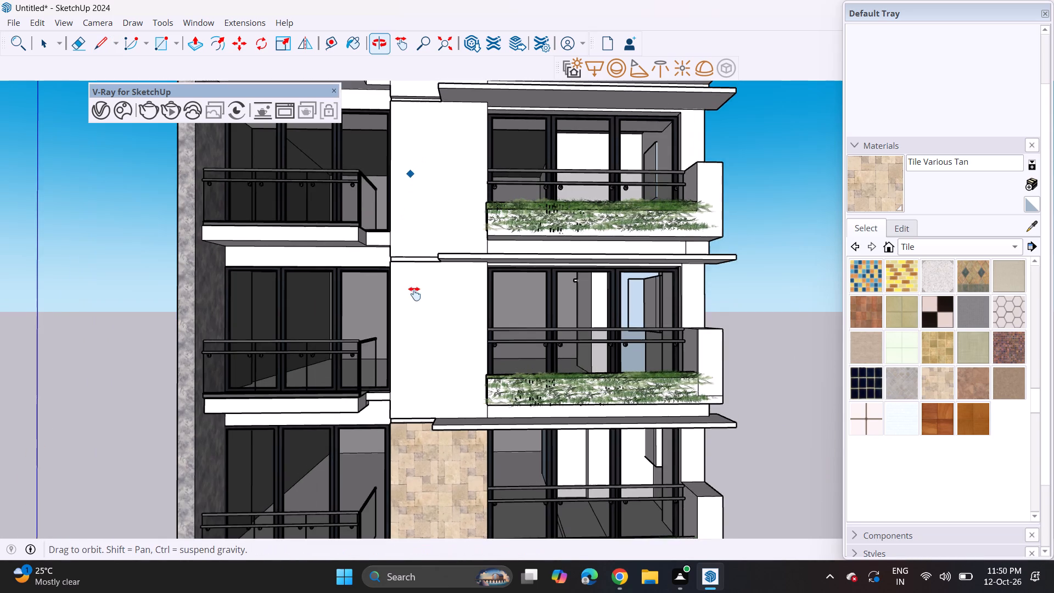
pyautogui.keyDown('shift'); pyautogui.moveTo(414, 294); pyautogui.dragTo(416, 370, button='middle'); pyautogui.keyUp('shift')
pyautogui.scroll(2, 396, 282)
pyautogui.keyDown('shift'); pyautogui.moveTo(401, 233); pyautogui.dragTo(407, 423, button='middle'); pyautogui.keyUp('shift')
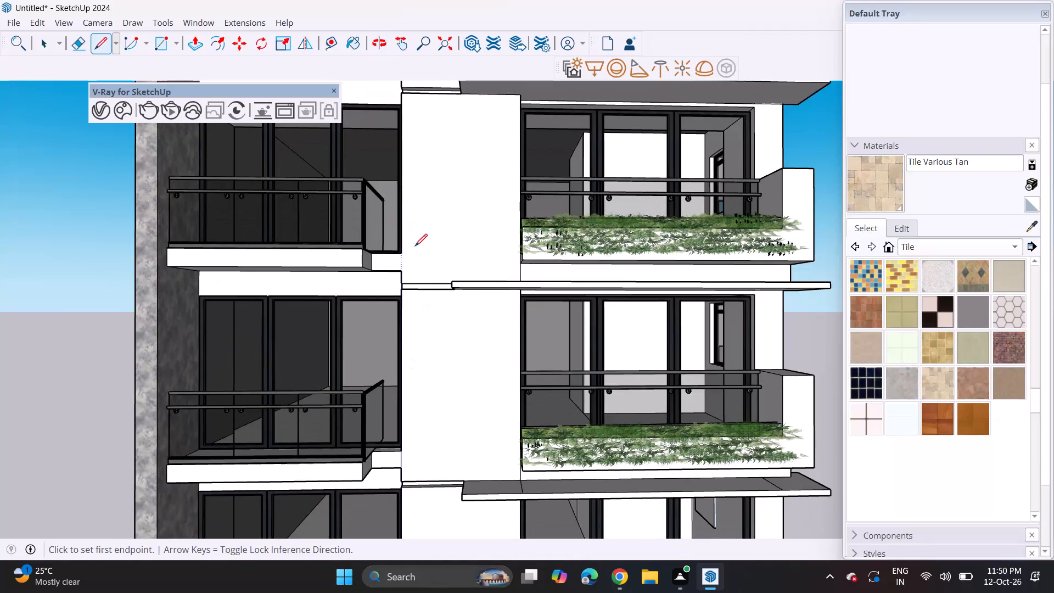
pyautogui.click(401, 255)
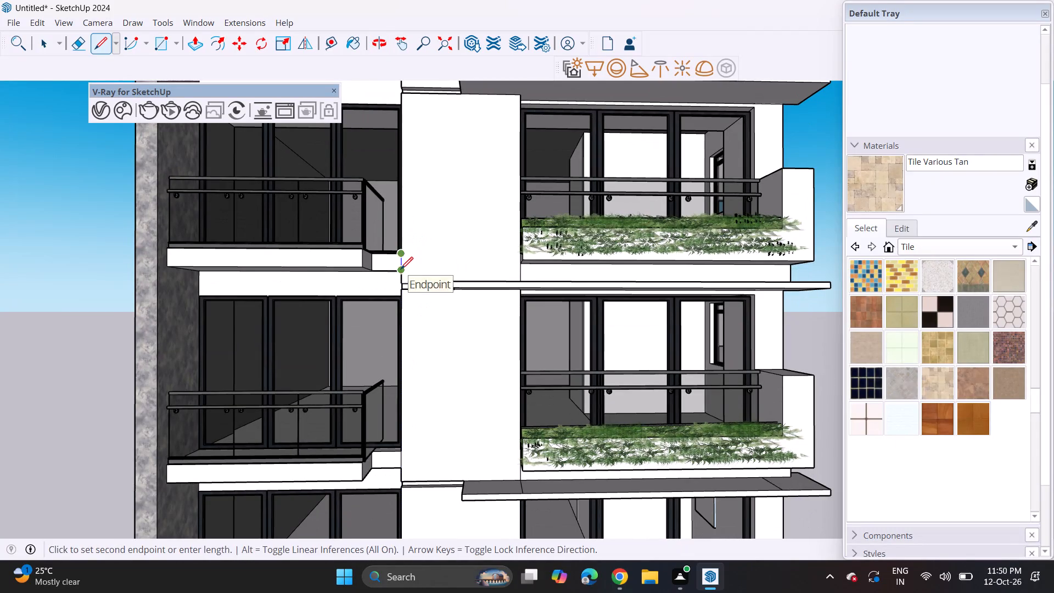
pyautogui.click(401, 269)
# Paint the central wall strip with Tile Various Tan on every floor above the tiled panel, up to the rooftop parapet section.
pyautogui.scroll(-8, 434, 225)
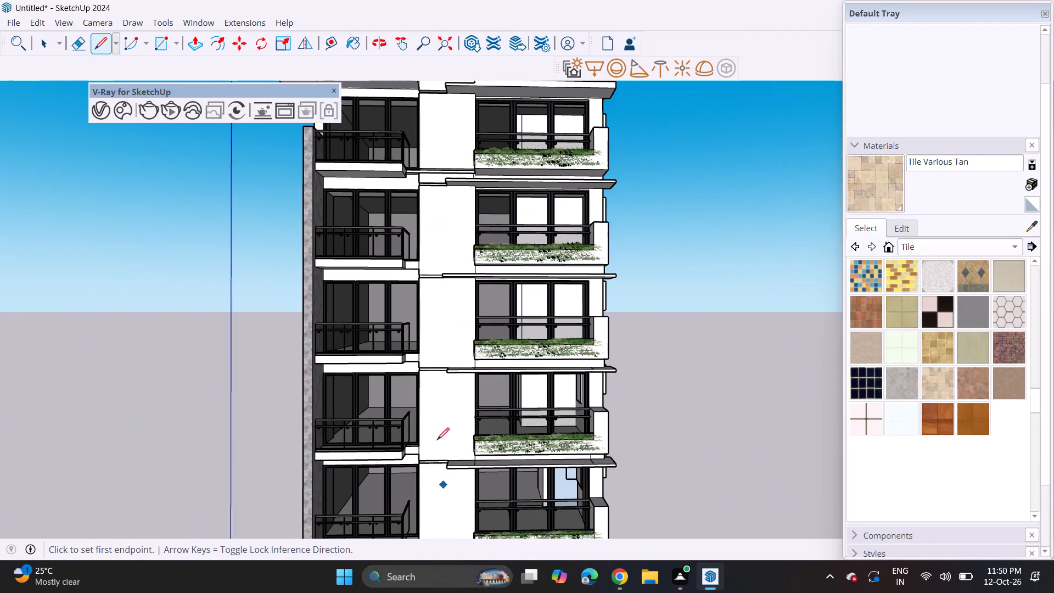
pyautogui.keyDown('shift'); pyautogui.moveTo(438, 451); pyautogui.dragTo(420, 337, button='middle'); pyautogui.keyUp('shift')
pyautogui.moveTo(425, 384); pyautogui.dragTo(415, 394, button='middle')
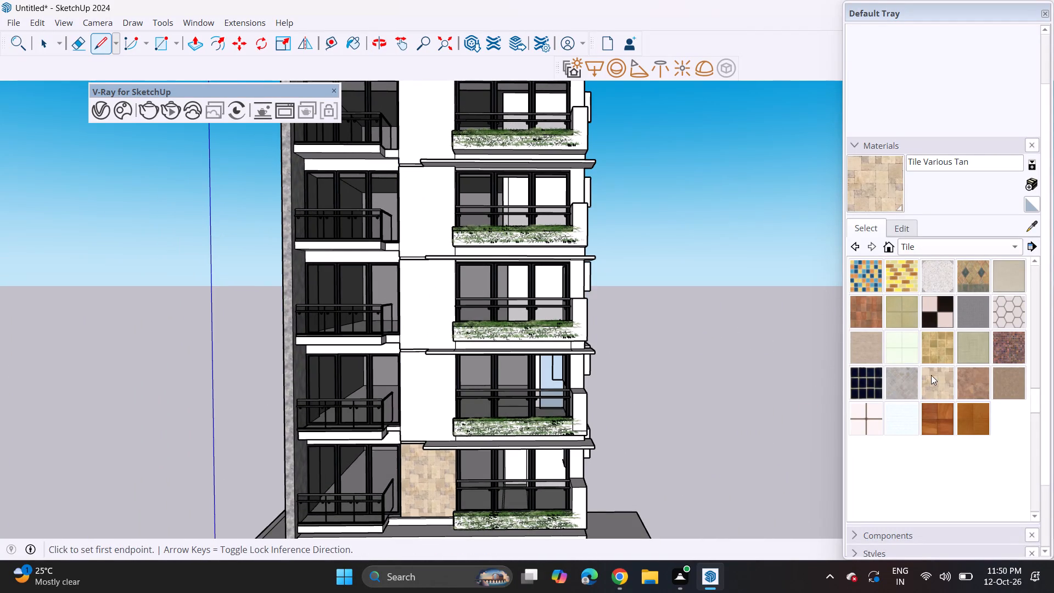
pyautogui.click(872, 193)
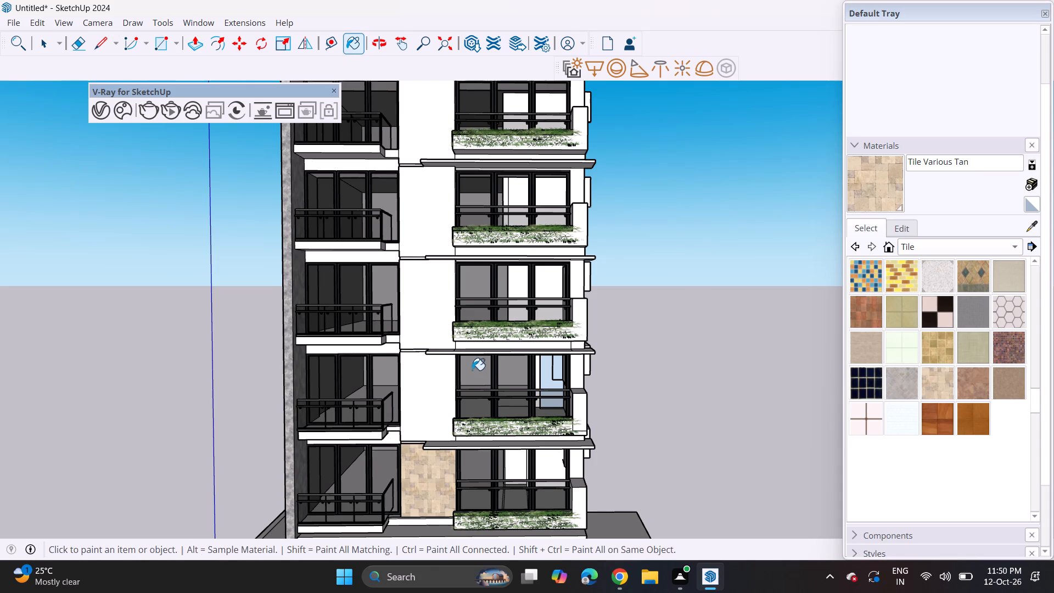
pyautogui.click(423, 385)
pyautogui.click(436, 320)
pyautogui.click(426, 237)
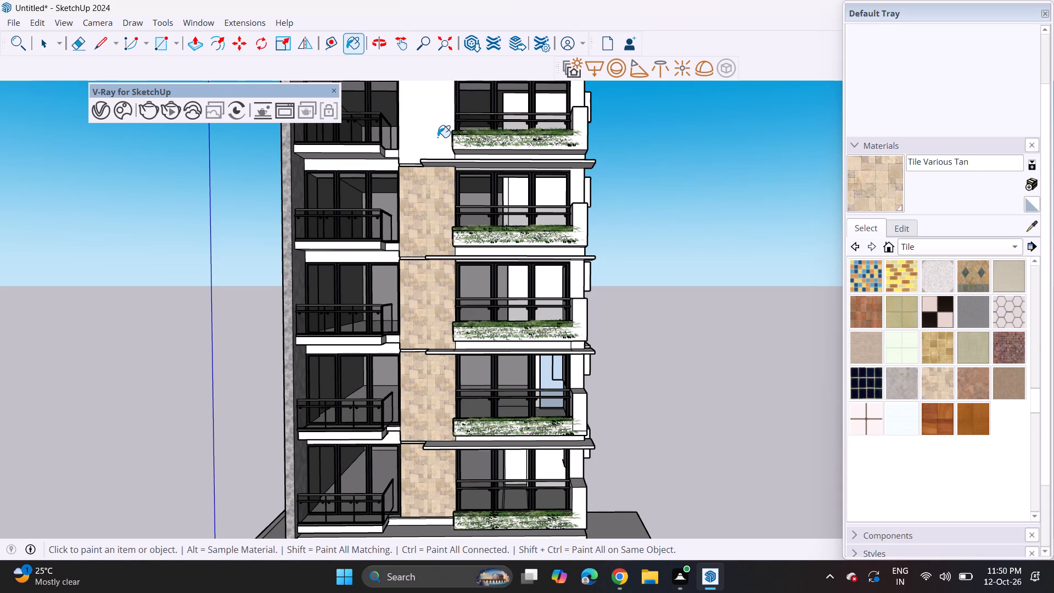
pyautogui.click(436, 126)
pyautogui.keyDown('shift'); pyautogui.moveTo(419, 178); pyautogui.dragTo(365, 318, button='middle'); pyautogui.keyUp('shift')
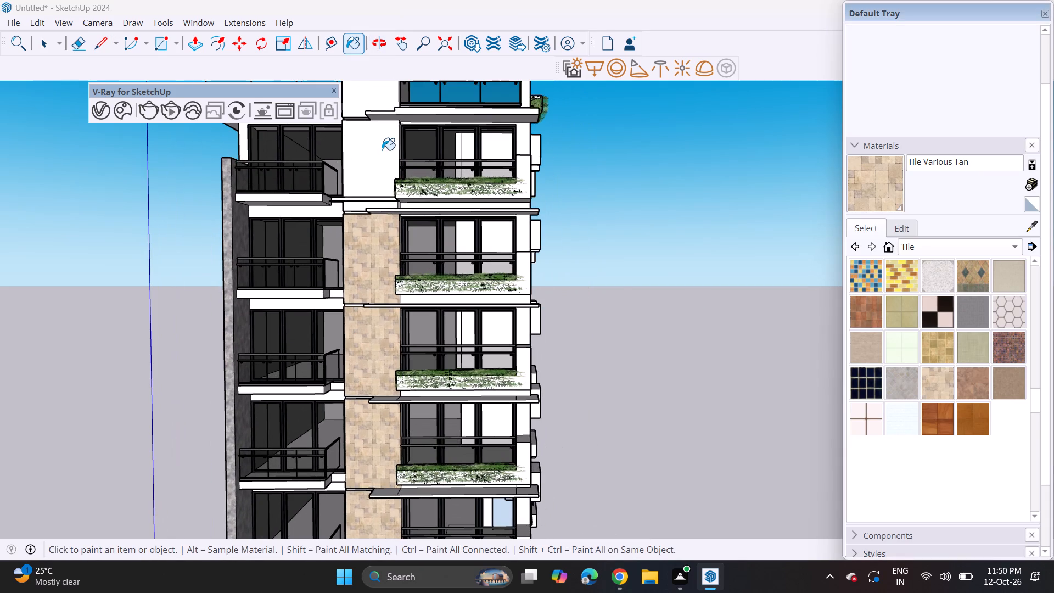
pyautogui.click(382, 150)
pyautogui.click(363, 104)
pyautogui.keyDown('shift'); pyautogui.moveTo(378, 169); pyautogui.dragTo(368, 287, button='middle'); pyautogui.keyUp('shift')
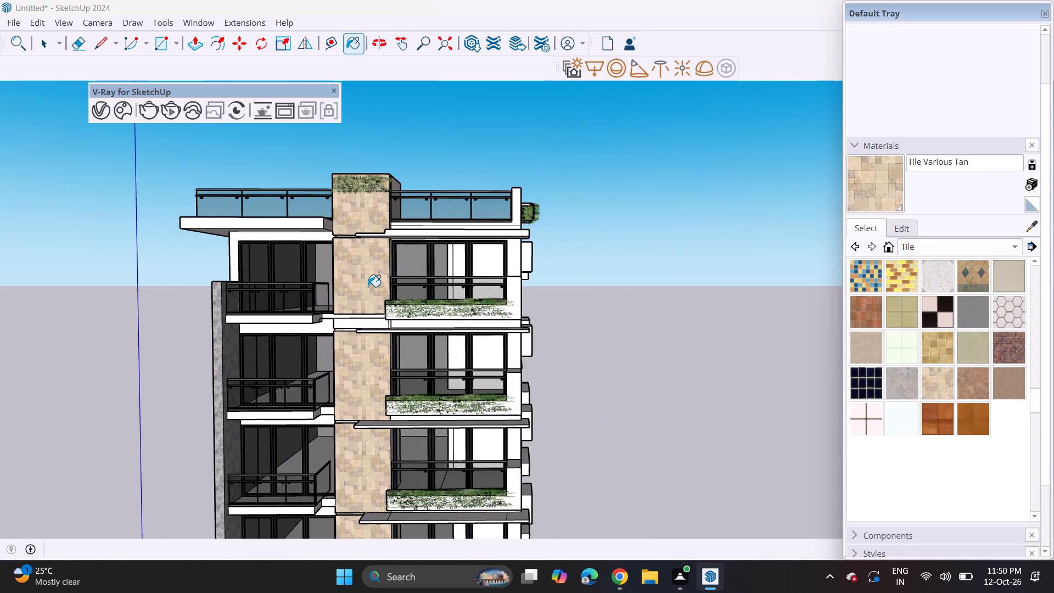
# Recolour the Tile Various Tan material to a light salmon red with the colour wheel, trying several hues on the central strip.
pyautogui.scroll(-4, 368, 287)
pyautogui.keyDown('shift'); pyautogui.moveTo(400, 389); pyautogui.dragTo(387, 232, button='middle'); pyautogui.keyUp('shift')
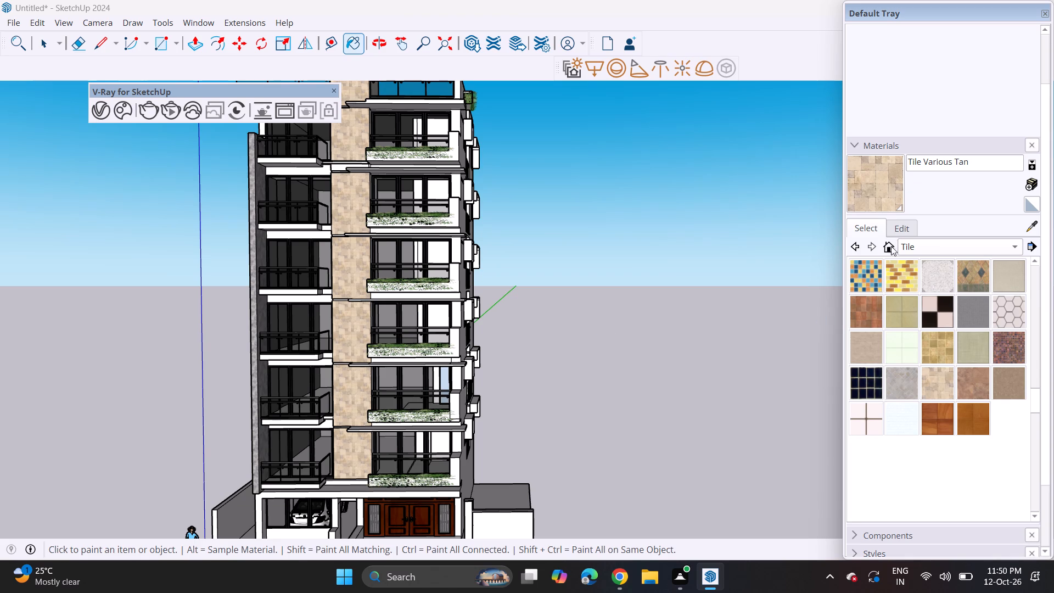
pyautogui.click(893, 230)
pyautogui.click(892, 321)
pyautogui.click(893, 324)
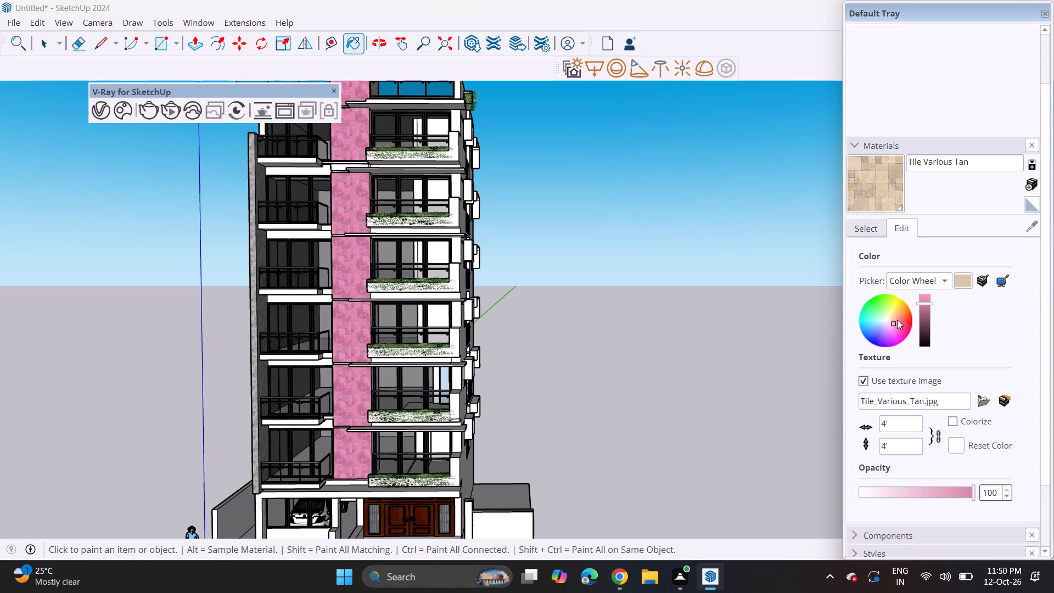
pyautogui.click(896, 318)
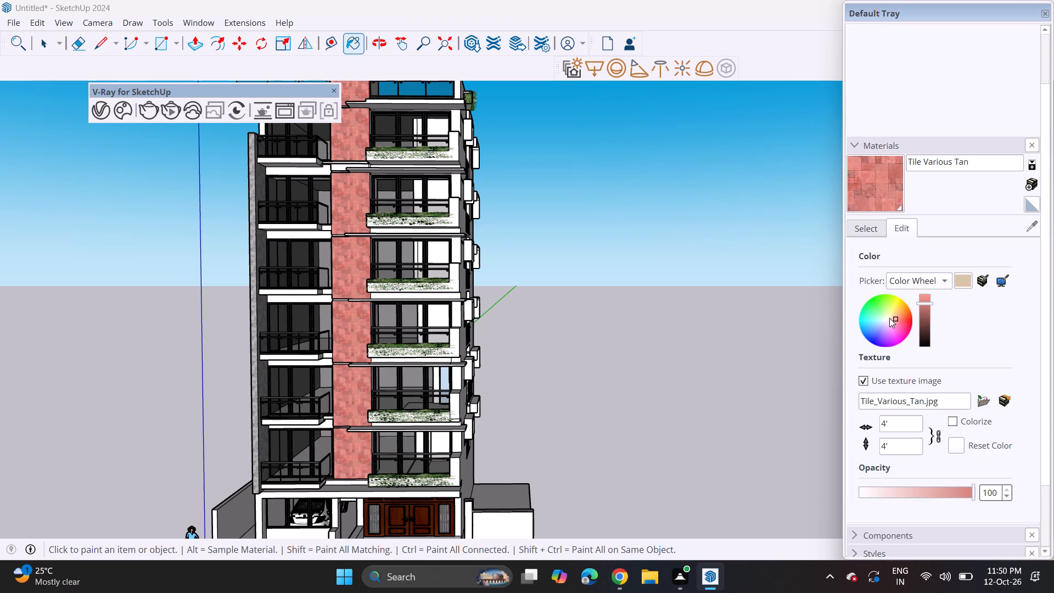
pyautogui.click(894, 310)
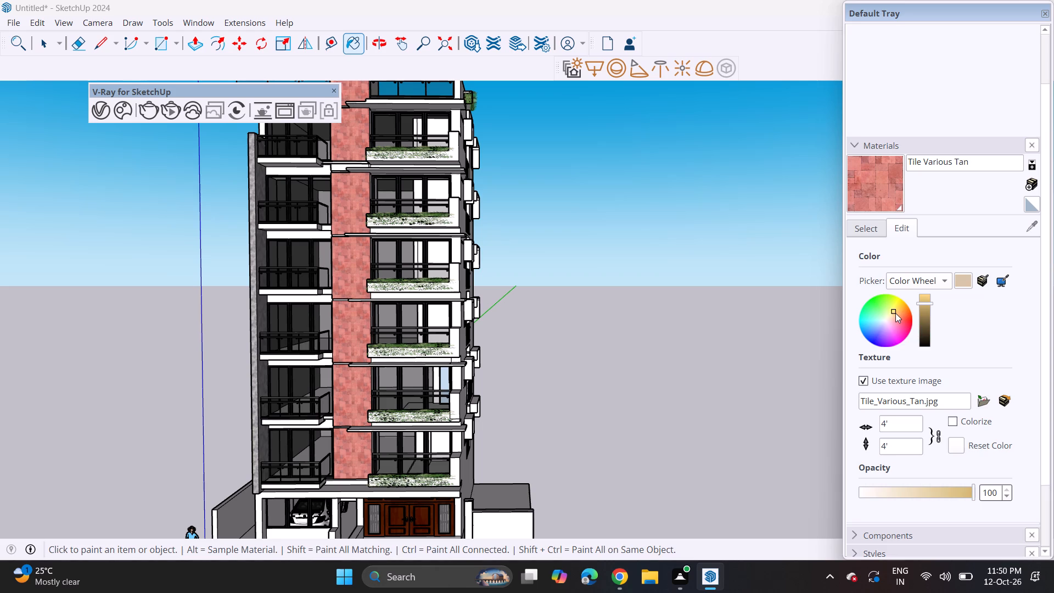
pyautogui.click(895, 313)
pyautogui.click(895, 316)
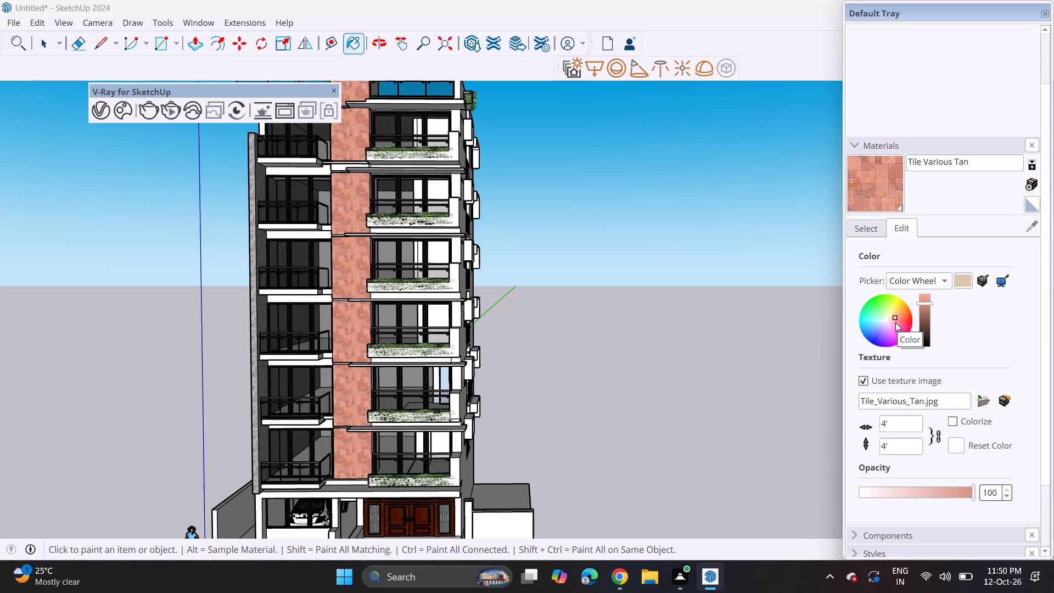
pyautogui.click(923, 304)
pyautogui.click(924, 300)
pyautogui.click(895, 320)
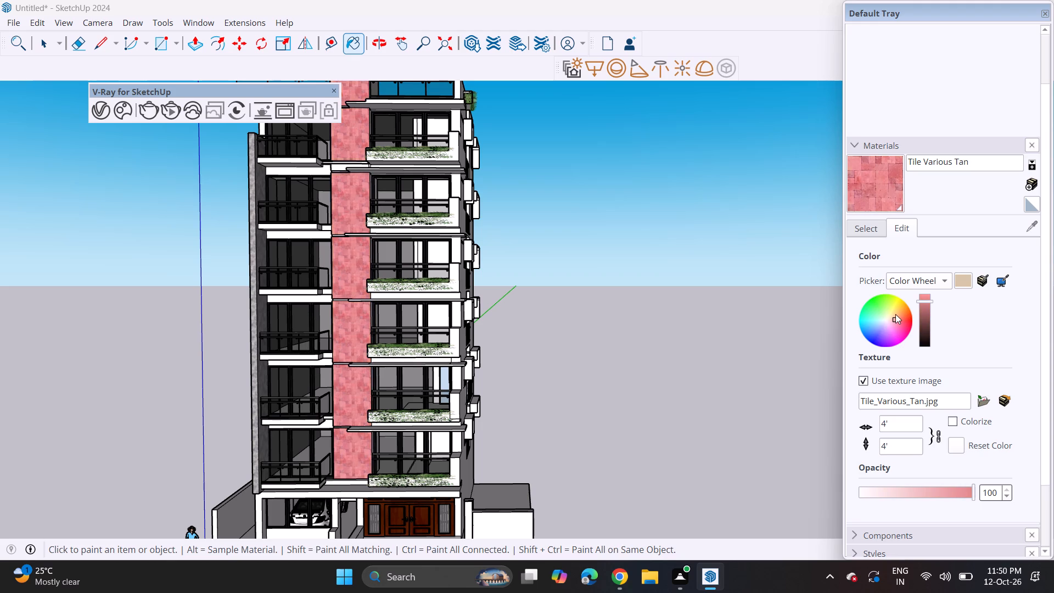
pyautogui.click(895, 314)
pyautogui.click(895, 319)
# Push/Pull the end face of one mid-height canopy slab so it overlaps less of the tiled central strip.
pyautogui.moveTo(634, 405); pyautogui.dragTo(532, 401, button='middle')
pyautogui.keyDown('shift'); pyautogui.moveTo(499, 406); pyautogui.dragTo(578, 411, button='middle'); pyautogui.keyUp('shift')
pyautogui.scroll(-1, 578, 411)
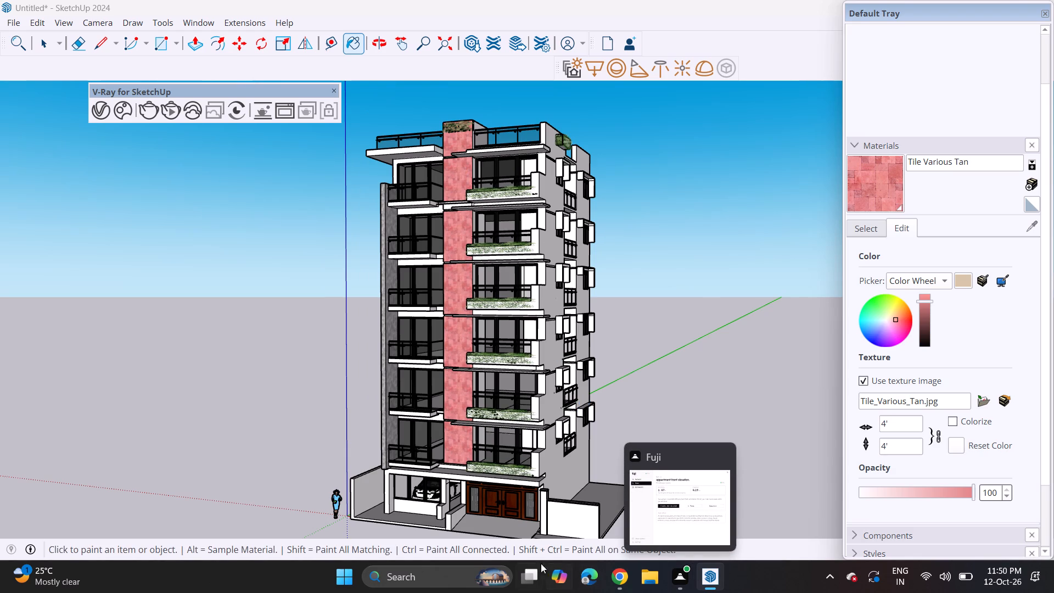
pyautogui.scroll(1, 459, 452)
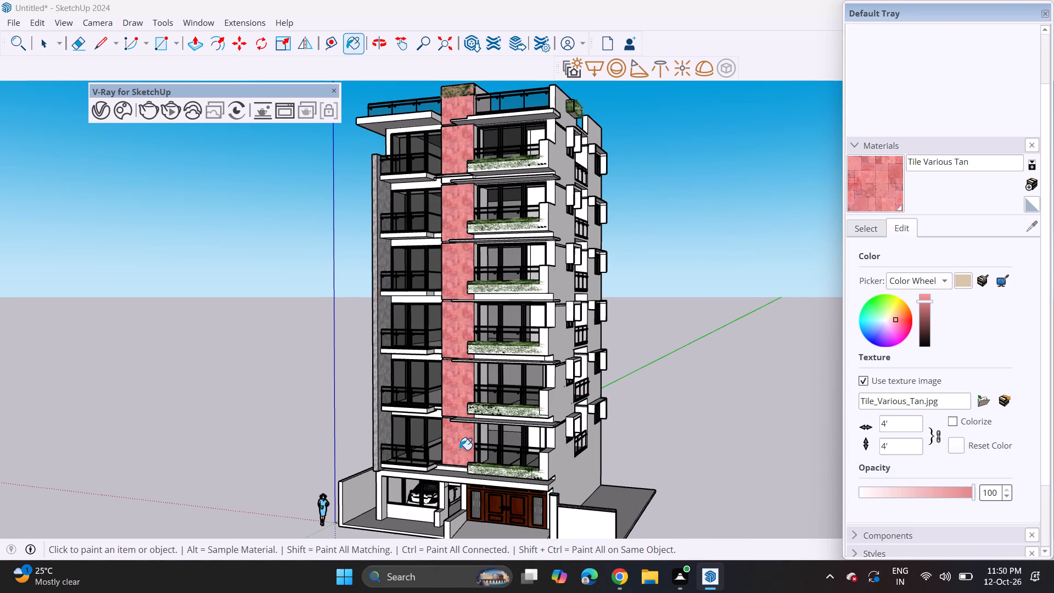
pyautogui.scroll(4, 459, 450)
pyautogui.moveTo(448, 442); pyautogui.dragTo(708, 463, button='middle')
pyautogui.scroll(1, 453, 446)
pyautogui.scroll(6, 514, 426)
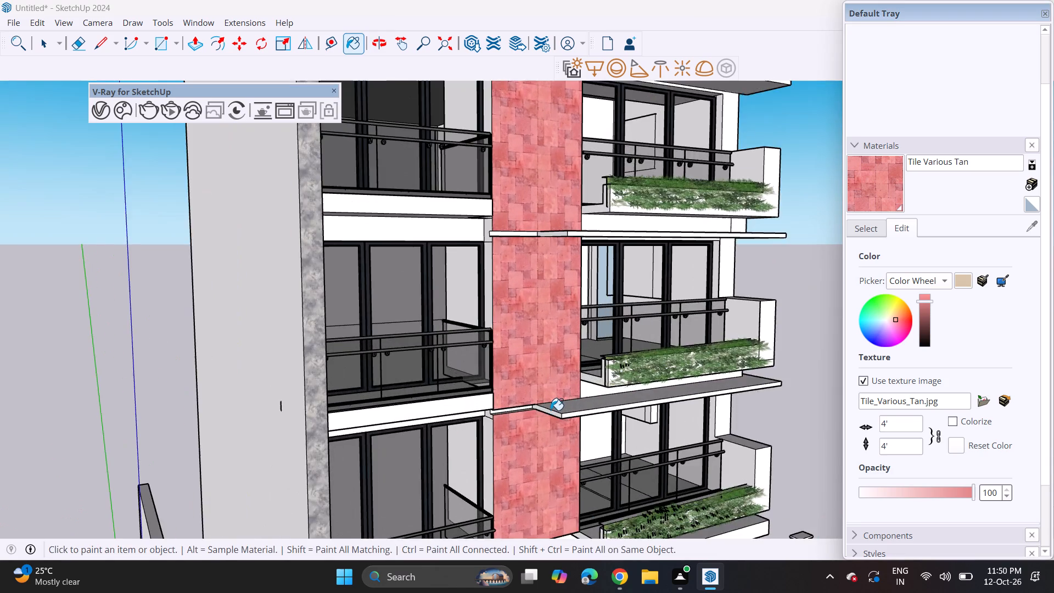
pyautogui.scroll(4, 551, 410)
pyautogui.click(195, 35)
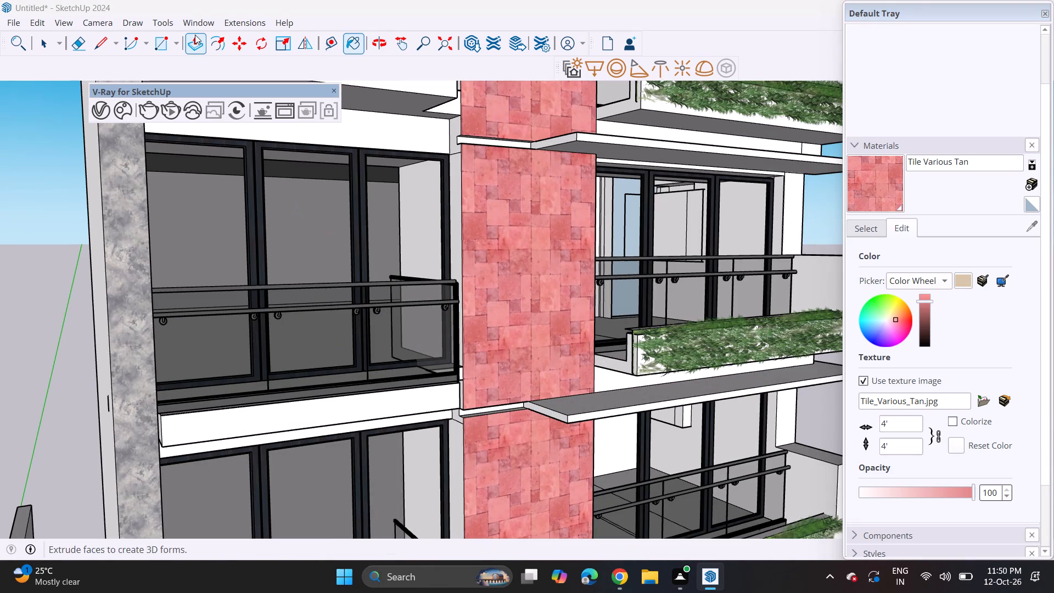
pyautogui.click(547, 412)
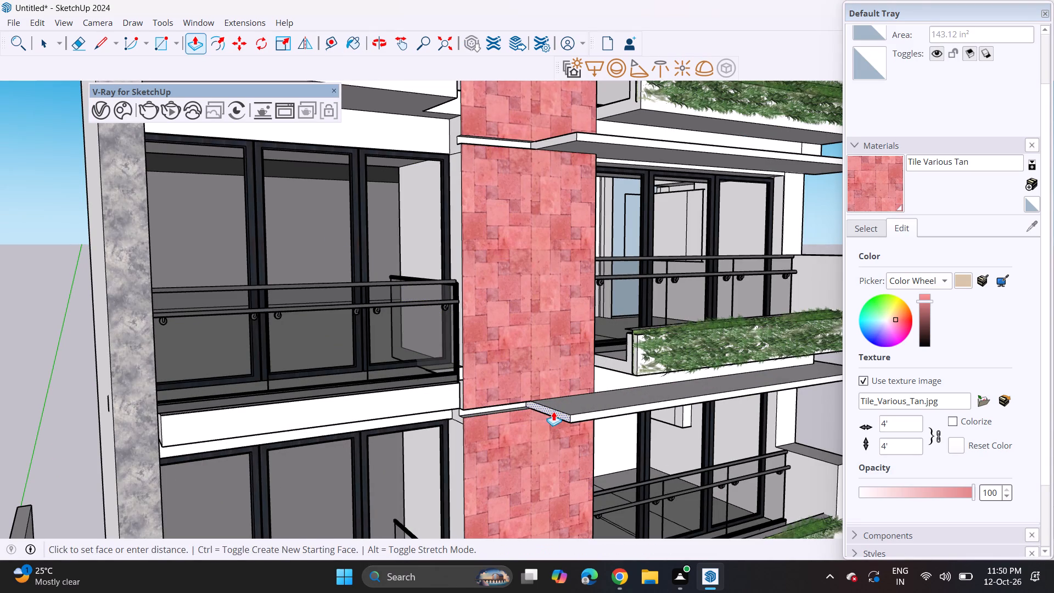
pyautogui.click(586, 405)
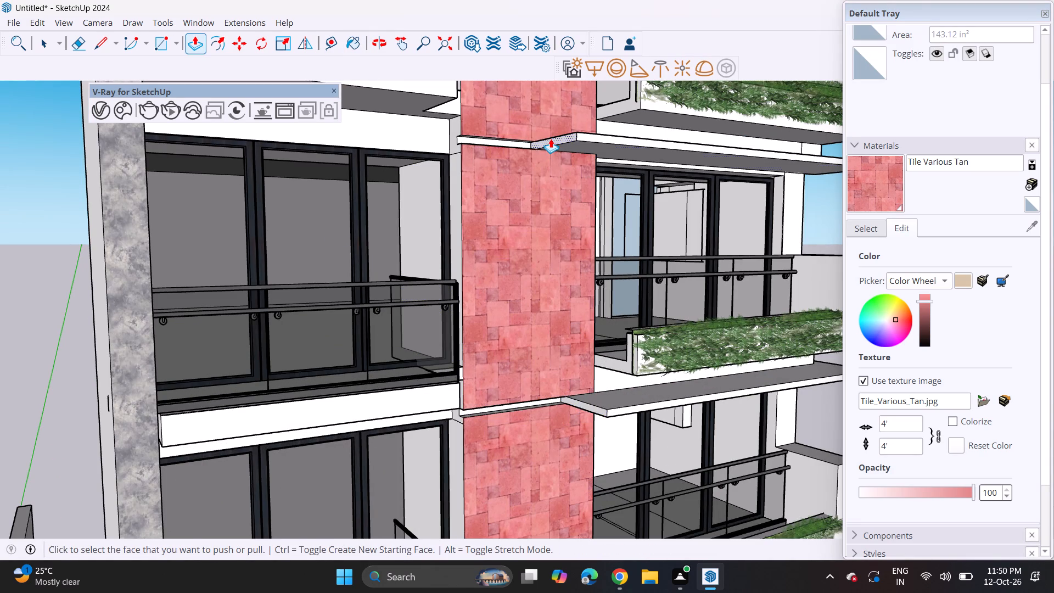
# Repeat the same Push/Pull on the canopy slab ends crossing the tiled strip on the floors above, up to the rooftop parapet.
pyautogui.doubleClick(551, 138)
pyautogui.keyDown('shift'); pyautogui.moveTo(550, 104); pyautogui.dragTo(536, 437, button='middle'); pyautogui.keyUp('shift')
pyautogui.scroll(1, 534, 380)
pyautogui.doubleClick(546, 194)
pyautogui.keyDown('shift'); pyautogui.moveTo(550, 143); pyautogui.dragTo(518, 429, button='middle'); pyautogui.keyUp('shift')
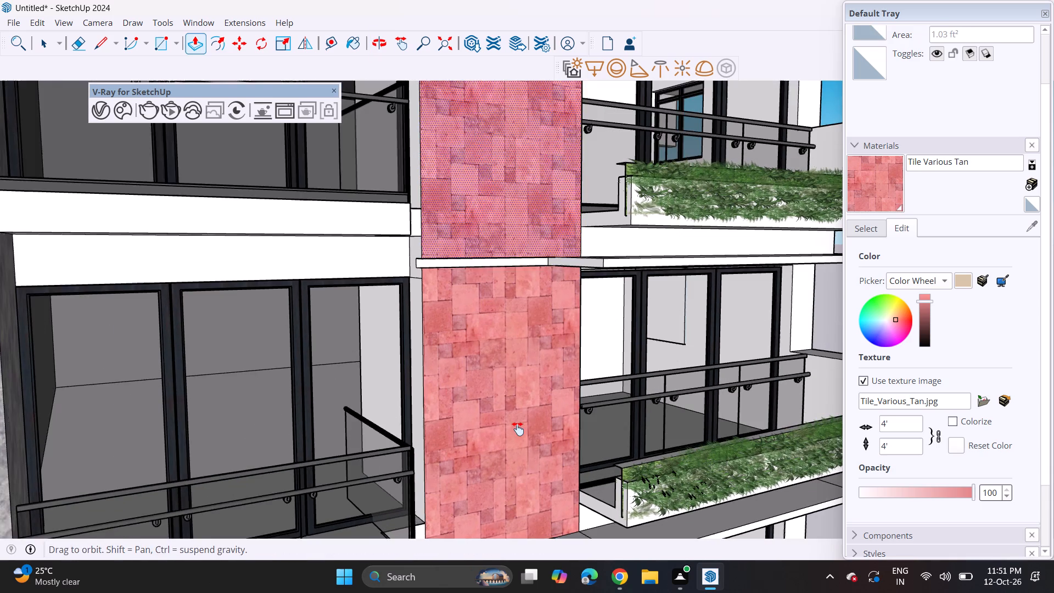
pyautogui.keyDown('shift'); pyautogui.moveTo(518, 429); pyautogui.dragTo(516, 478, button='middle'); pyautogui.keyUp('shift')
pyautogui.doubleClick(490, 233)
pyautogui.keyDown('shift'); pyautogui.moveTo(506, 180); pyautogui.dragTo(509, 523, button='middle'); pyautogui.keyUp('shift')
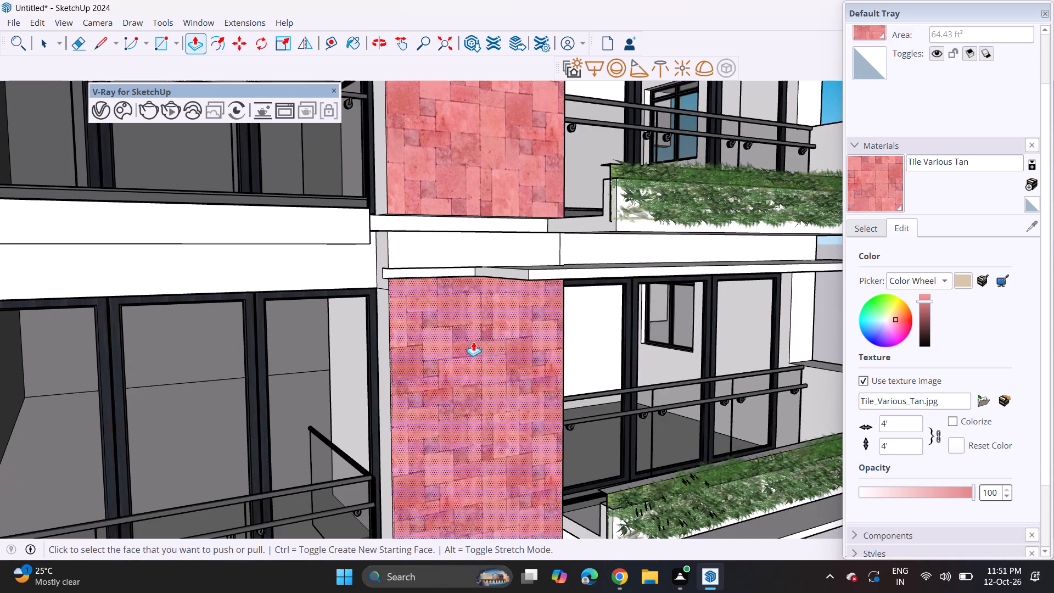
pyautogui.doubleClick(508, 271)
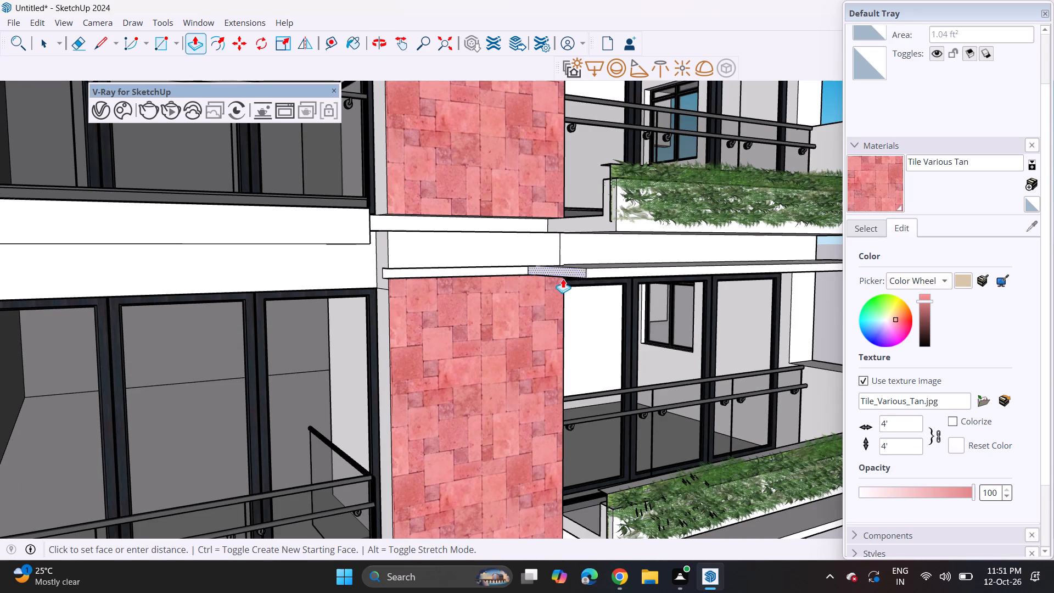
pyautogui.keyDown('shift'); pyautogui.moveTo(554, 325); pyautogui.dragTo(529, 112, button='middle'); pyautogui.keyUp('shift')
pyautogui.click(535, 371)
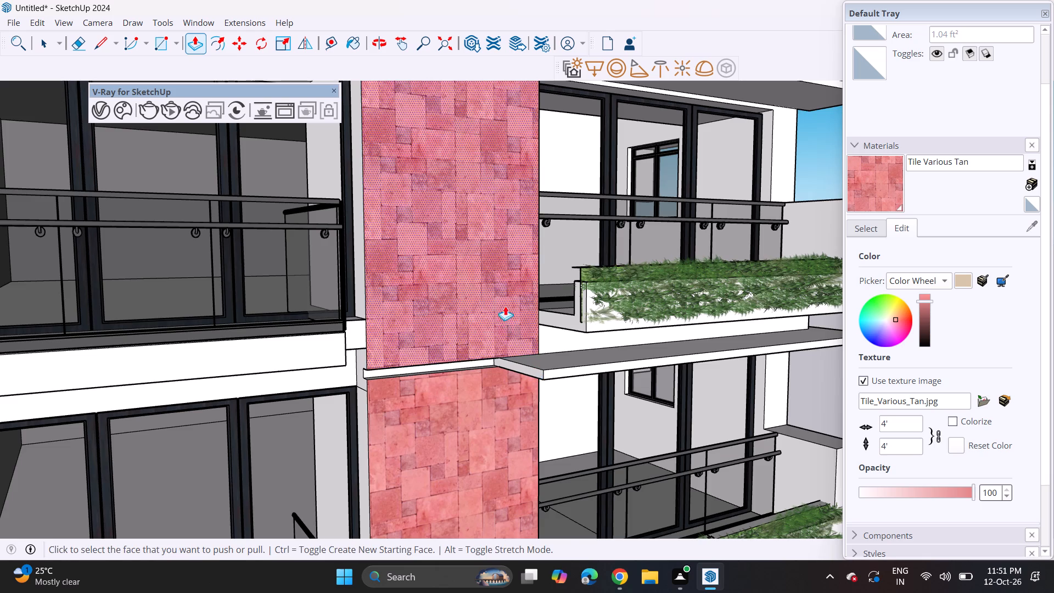
pyautogui.keyDown('shift'); pyautogui.moveTo(498, 239); pyautogui.dragTo(548, 592, button='middle'); pyautogui.keyUp('shift')
pyautogui.scroll(-3, 519, 297)
pyautogui.keyDown('shift'); pyautogui.moveTo(502, 208); pyautogui.dragTo(502, 346, button='middle'); pyautogui.keyUp('shift')
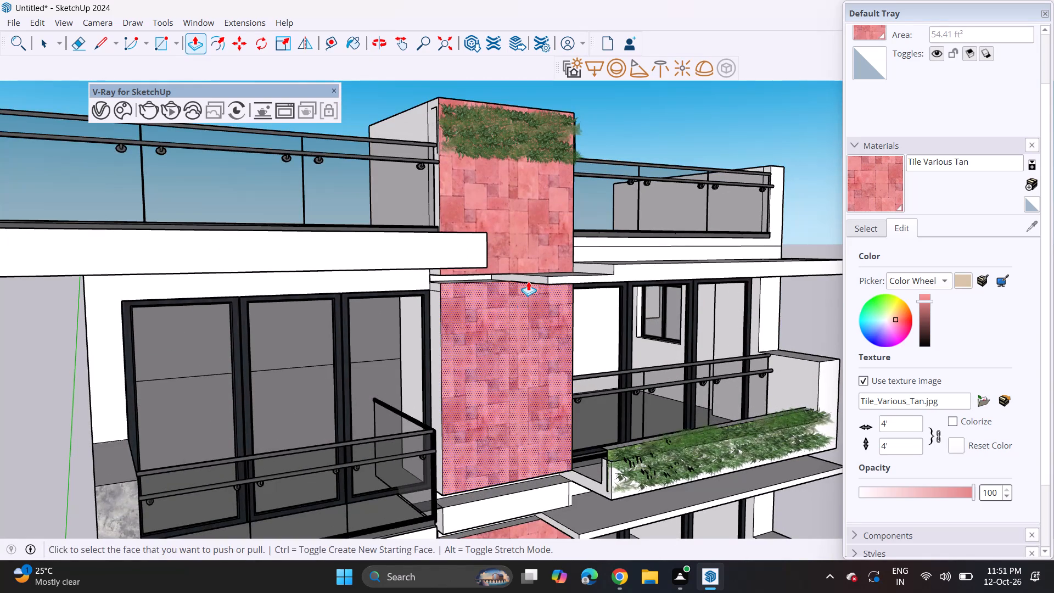
pyautogui.doubleClick(528, 281)
# On the floor below the top one, extend the tiled panel's top face up to the underside of the white band.
pyautogui.moveTo(587, 328); pyautogui.dragTo(416, 314, button='middle')
pyautogui.scroll(-4, 402, 316)
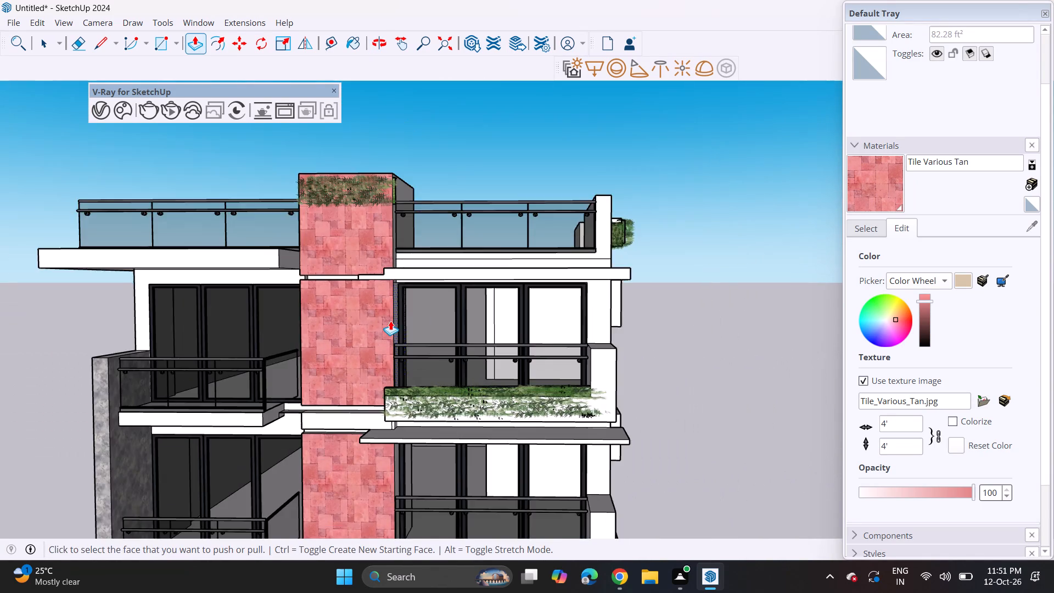
pyautogui.scroll(-5, 390, 321)
pyautogui.keyDown('shift'); pyautogui.moveTo(365, 451); pyautogui.dragTo(363, 378, button='middle'); pyautogui.keyUp('shift')
pyautogui.scroll(-3, 363, 377)
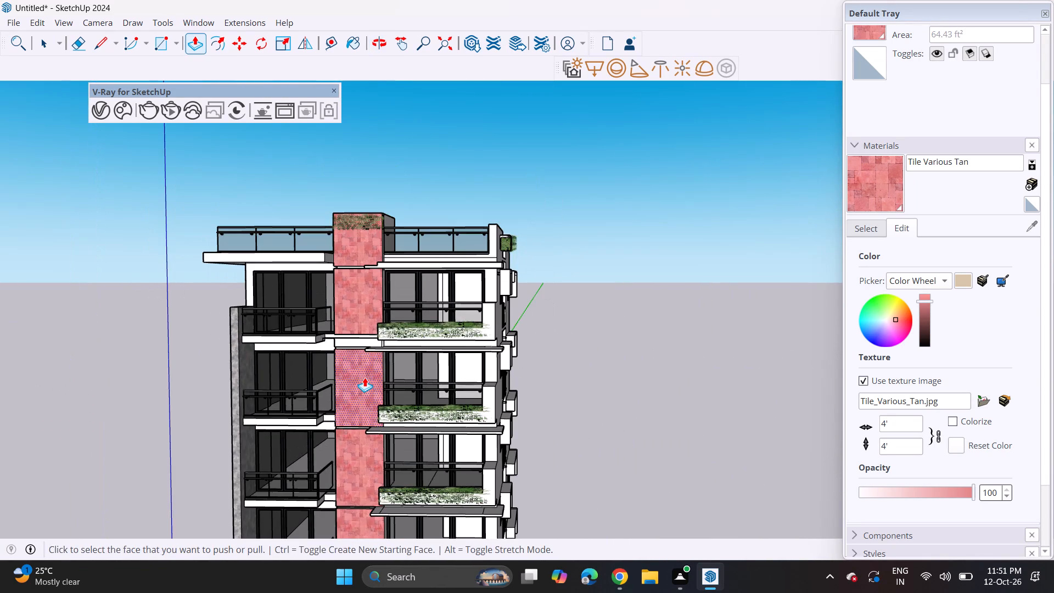
pyautogui.scroll(-3, 365, 377)
pyautogui.moveTo(362, 393); pyautogui.dragTo(371, 316, button='middle')
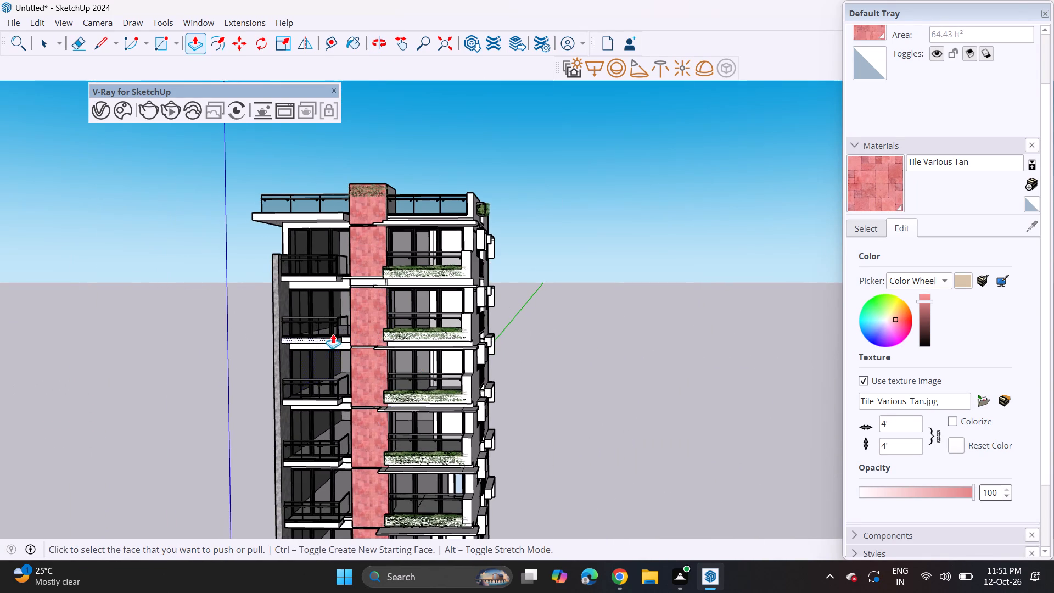
pyautogui.moveTo(333, 334); pyautogui.dragTo(414, 320, button='middle')
pyautogui.scroll(14, 385, 278)
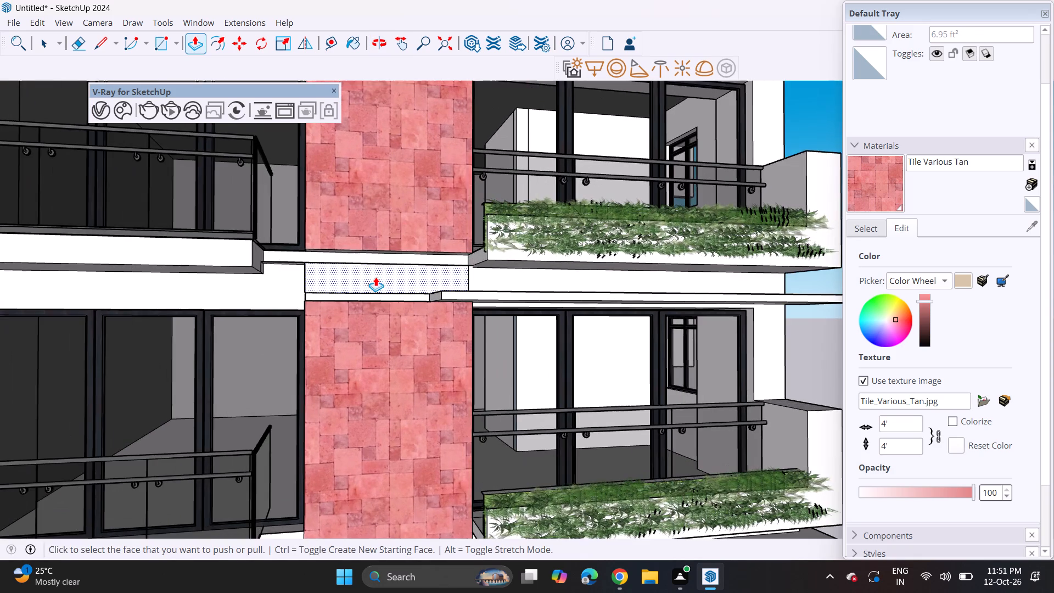
pyautogui.moveTo(375, 277); pyautogui.dragTo(420, 368, button='middle')
pyautogui.scroll(5, 417, 364)
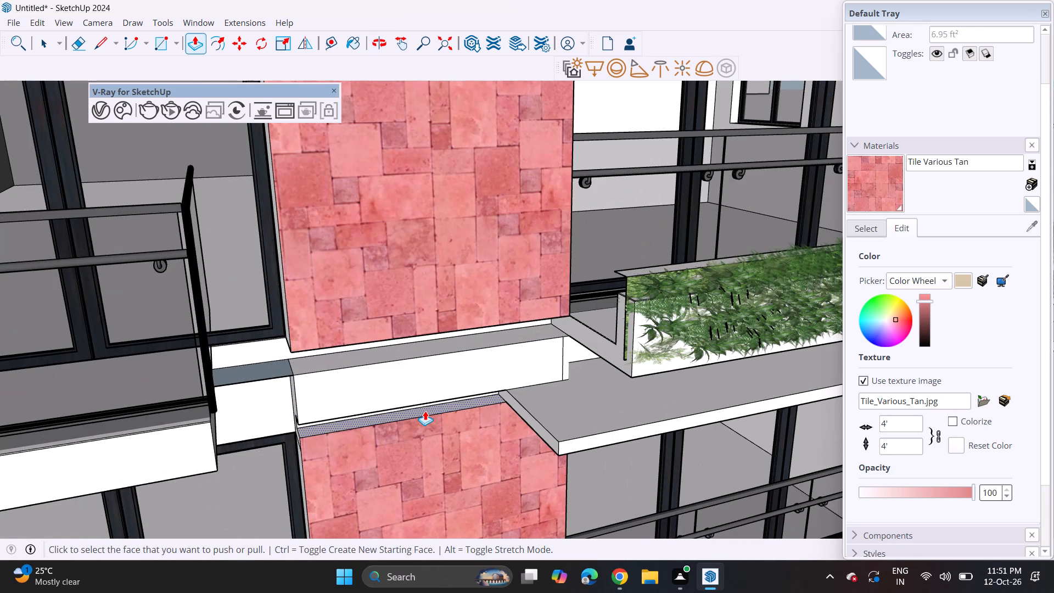
pyautogui.click(426, 412)
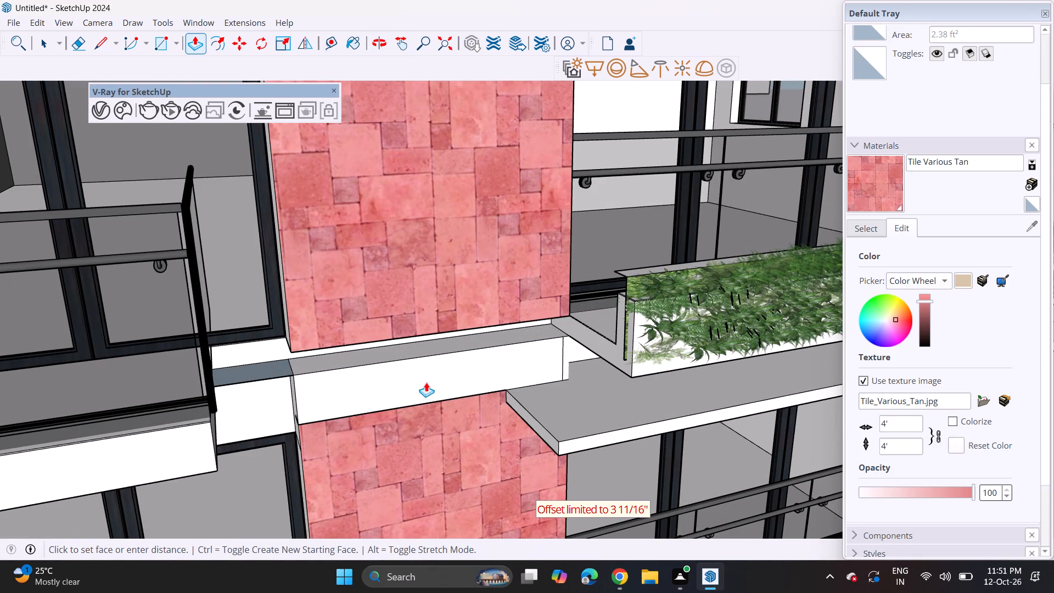
pyautogui.click(426, 382)
# Recess the white band above that tiled panel and extend the panel's top face upward in front of it.
pyautogui.moveTo(406, 409); pyautogui.dragTo(501, 332, button='middle')
pyautogui.click(472, 313)
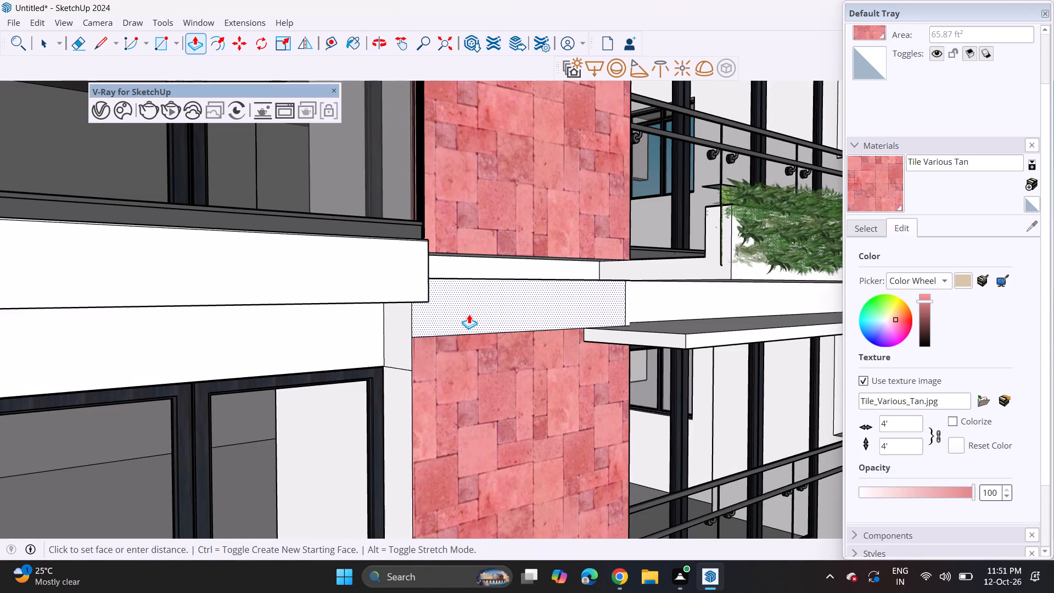
pyautogui.click(454, 314)
pyautogui.moveTo(467, 338); pyautogui.dragTo(459, 421, button='middle')
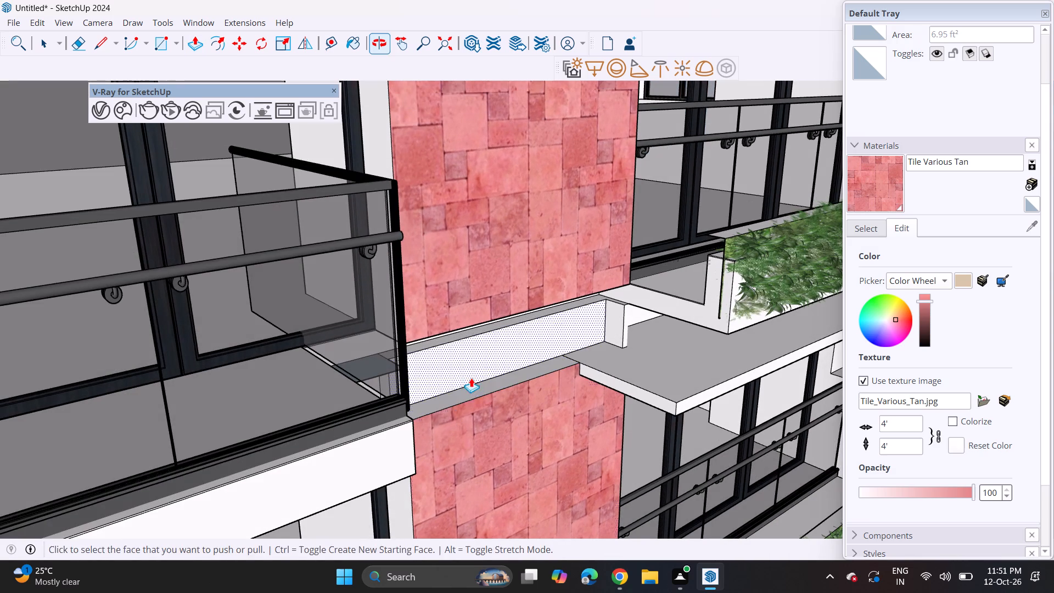
pyautogui.click(473, 393)
pyautogui.click(475, 388)
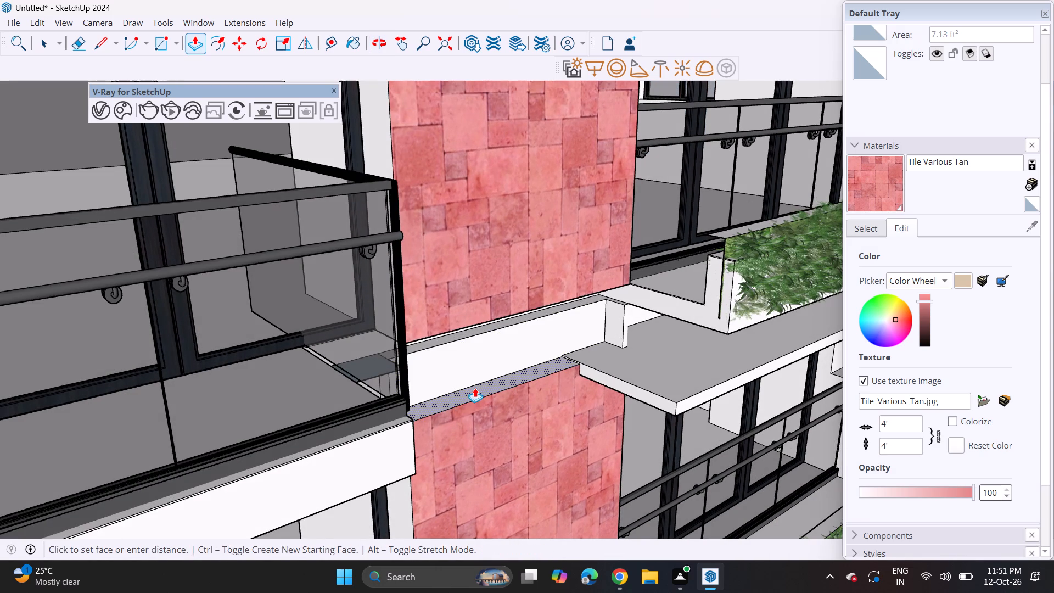
pyautogui.click(479, 349)
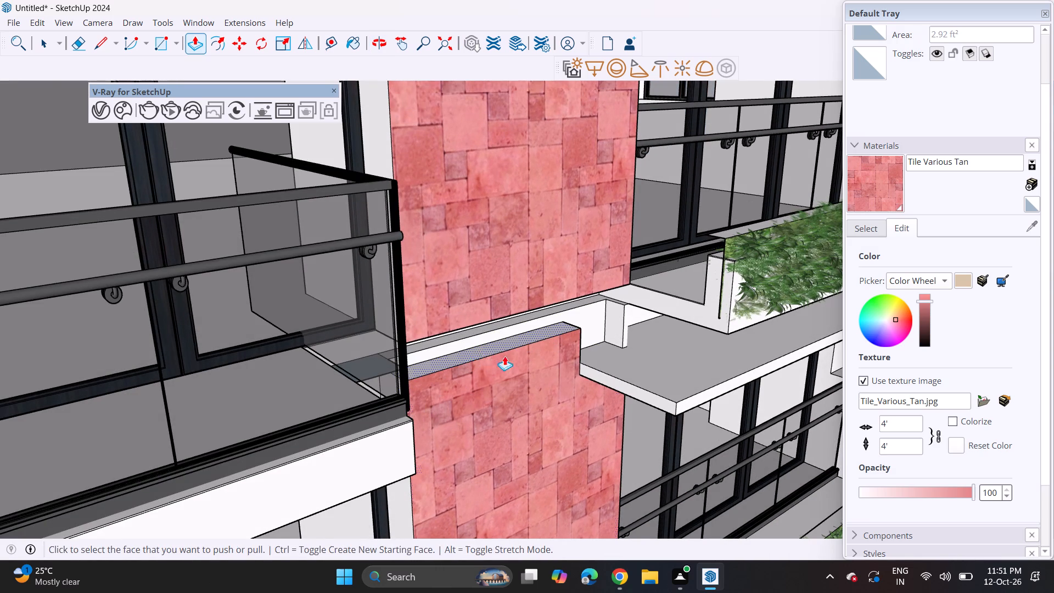
# Extend the raised tile section's narrow side face across to the strip's edge beside the planter balcony.
pyautogui.moveTo(568, 367); pyautogui.dragTo(347, 238, button='middle')
pyautogui.scroll(-13, 314, 234)
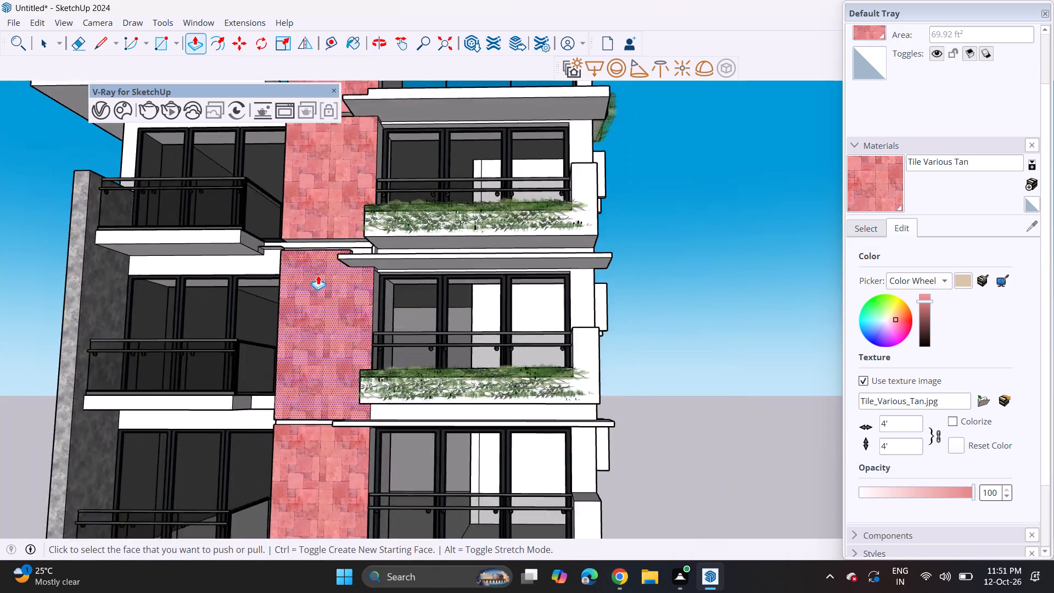
pyautogui.scroll(-9, 318, 275)
pyautogui.scroll(-1, 357, 318)
pyautogui.moveTo(323, 258); pyautogui.dragTo(388, 337, button='middle')
pyautogui.scroll(4, 361, 306)
pyautogui.scroll(19, 332, 288)
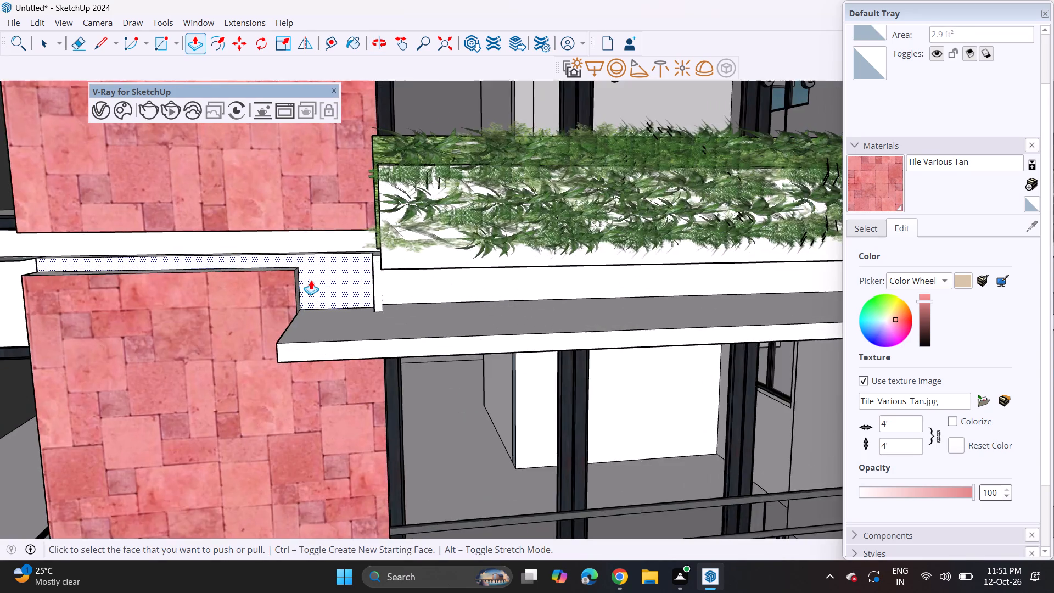
pyautogui.scroll(5, 311, 280)
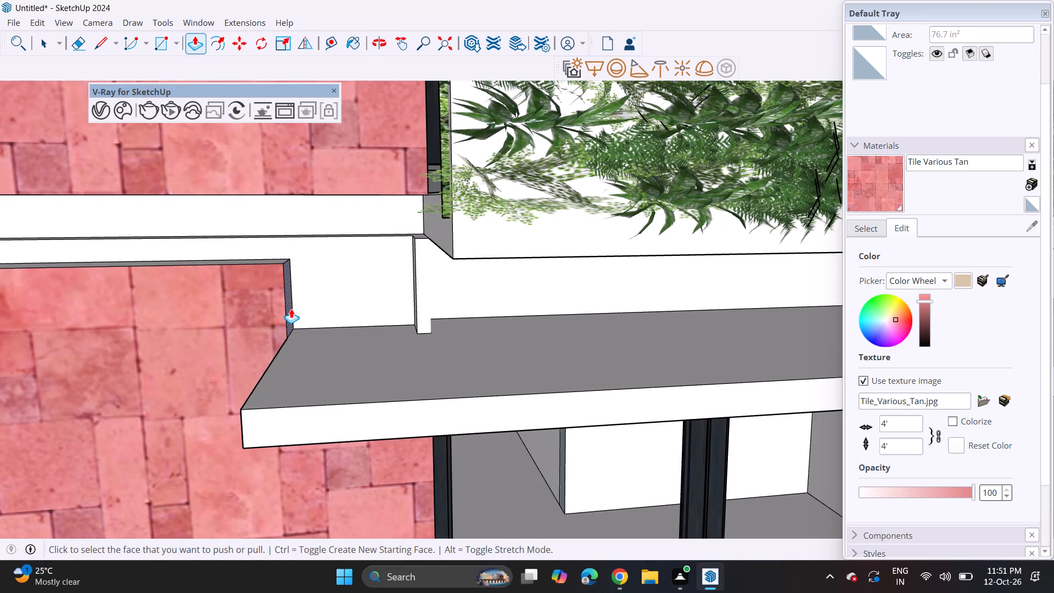
pyautogui.click(291, 309)
pyautogui.click(417, 326)
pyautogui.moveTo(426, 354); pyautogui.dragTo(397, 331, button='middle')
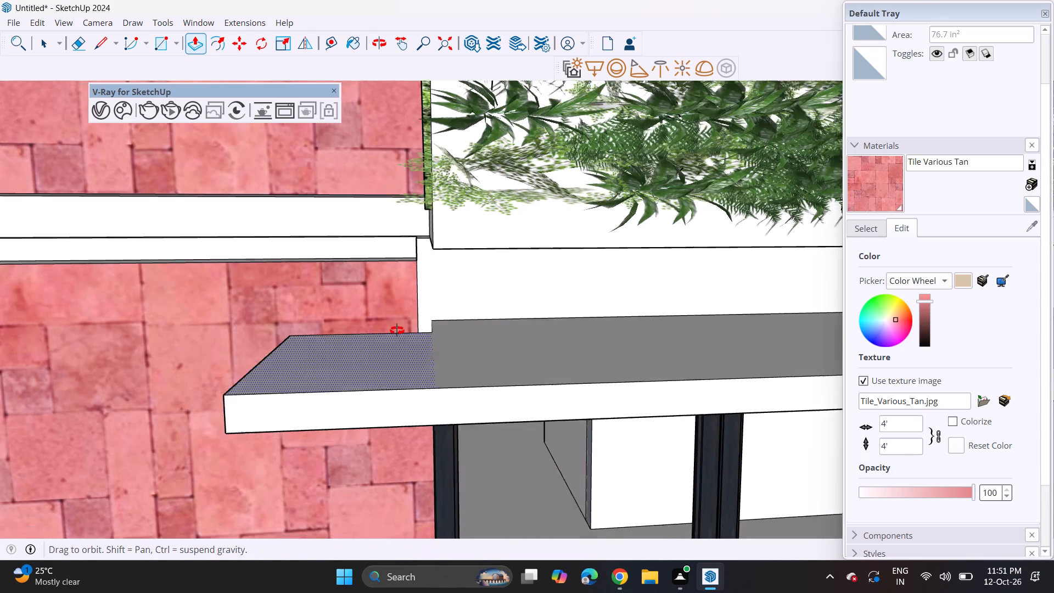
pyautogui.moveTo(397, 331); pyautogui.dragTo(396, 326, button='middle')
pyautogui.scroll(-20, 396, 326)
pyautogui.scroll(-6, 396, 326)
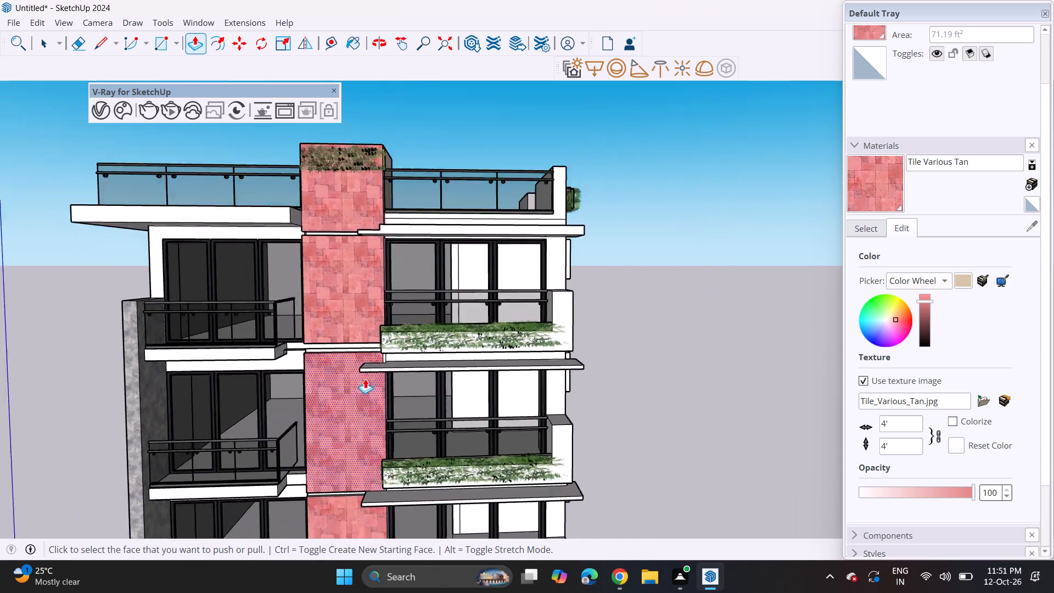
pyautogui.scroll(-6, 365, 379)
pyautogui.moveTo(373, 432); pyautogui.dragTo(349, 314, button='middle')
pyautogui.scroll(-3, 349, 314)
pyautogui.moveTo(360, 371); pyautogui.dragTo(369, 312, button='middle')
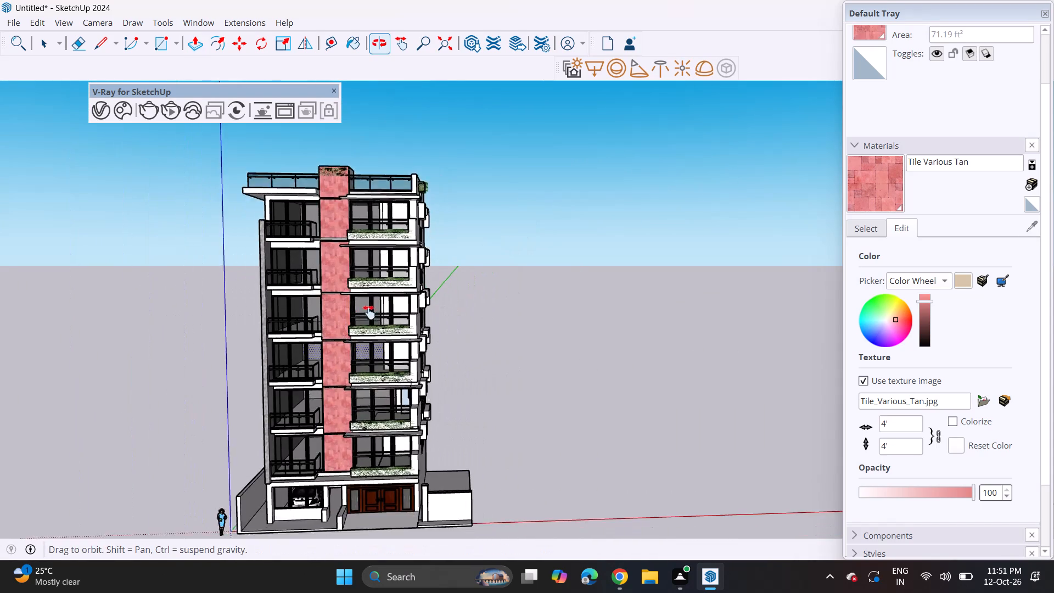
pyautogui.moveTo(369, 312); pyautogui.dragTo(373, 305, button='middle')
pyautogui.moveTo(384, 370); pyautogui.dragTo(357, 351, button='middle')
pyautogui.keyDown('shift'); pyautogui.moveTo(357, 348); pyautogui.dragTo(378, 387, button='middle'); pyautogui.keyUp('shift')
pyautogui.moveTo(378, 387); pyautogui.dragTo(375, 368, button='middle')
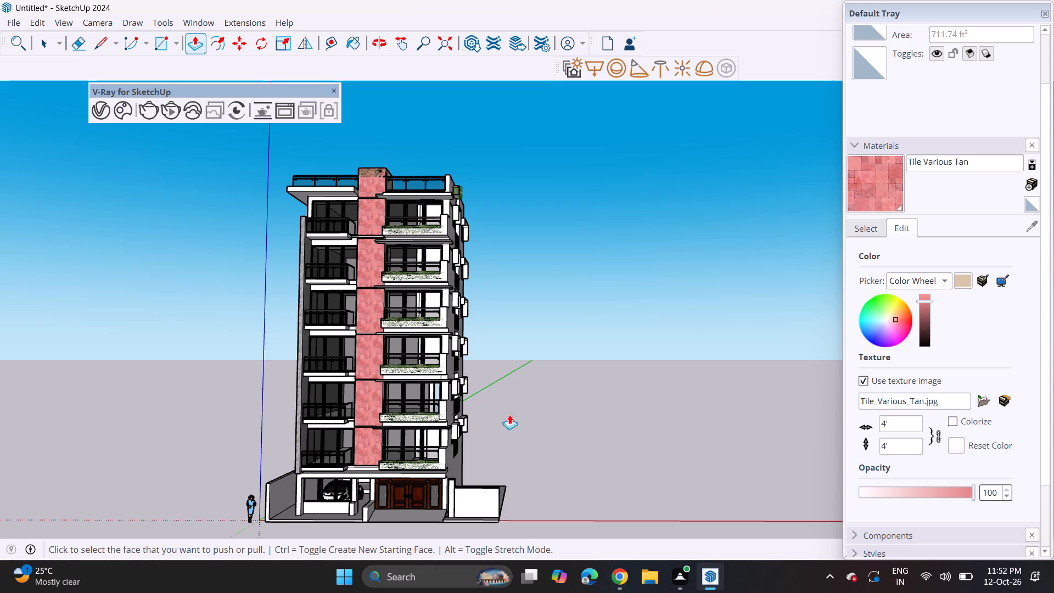
# Paint the narrow horizontal band beside the hooded window on the side wall's lower floor with the grey Color M05.
pyautogui.moveTo(470, 410); pyautogui.dragTo(312, 418, button='middle')
pyautogui.scroll(2, 469, 407)
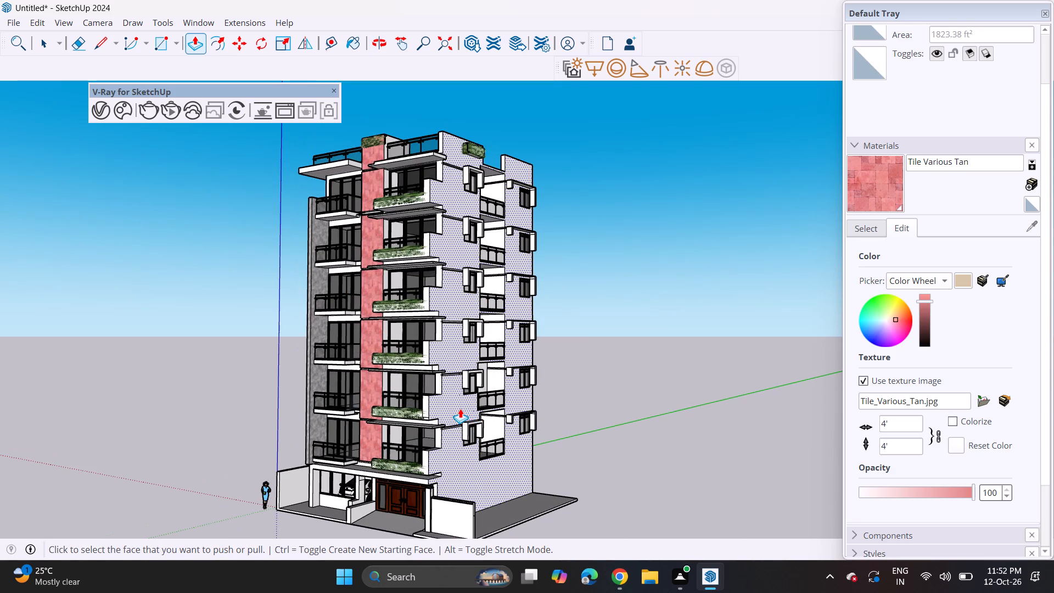
pyautogui.click(861, 217)
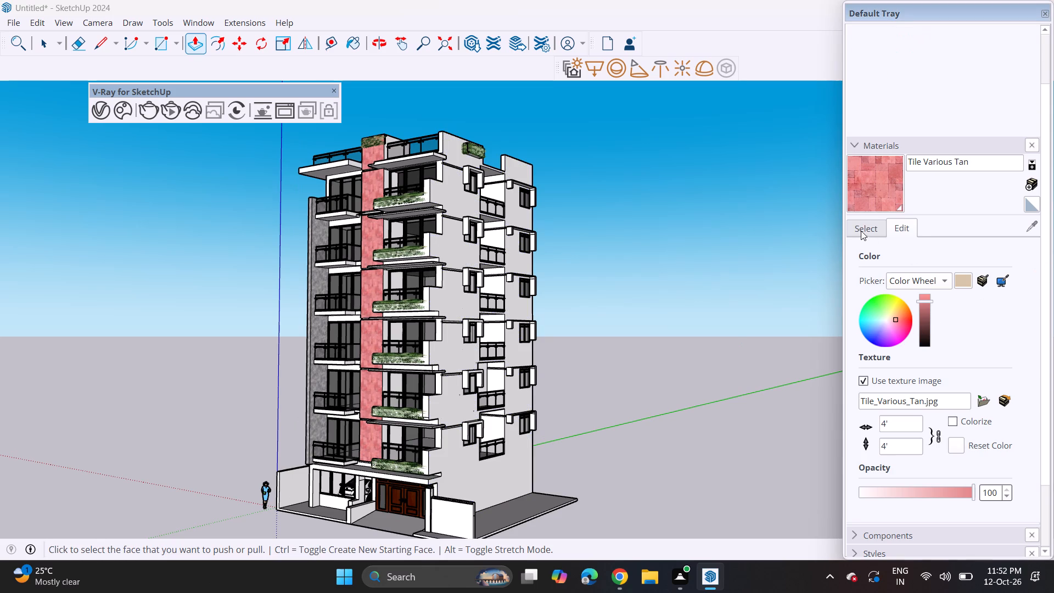
pyautogui.click(861, 231)
pyautogui.click(901, 224)
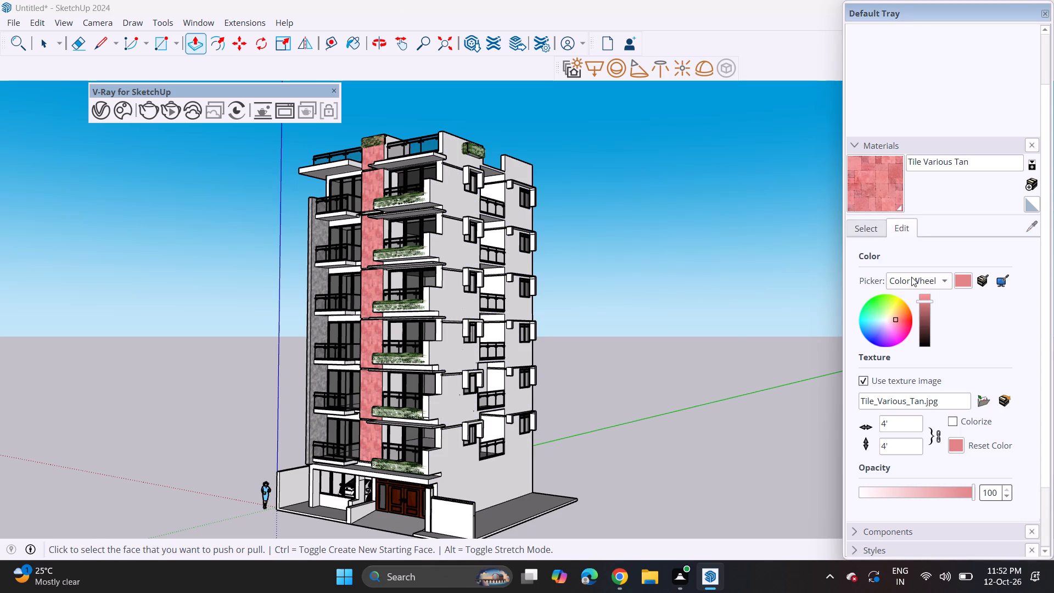
pyautogui.click(871, 222)
pyautogui.click(949, 166)
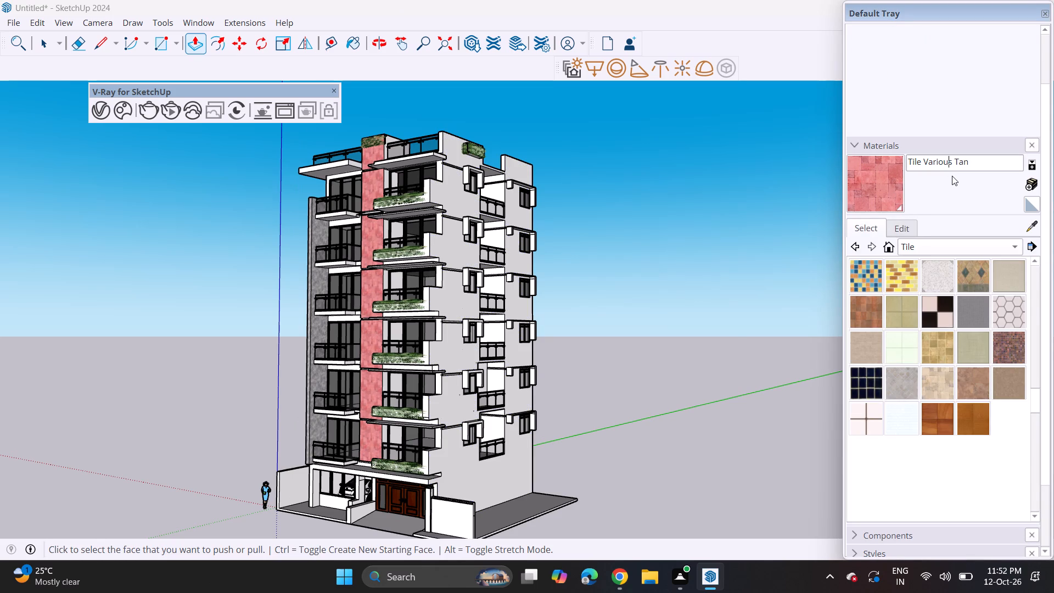
pyautogui.scroll(3, 954, 175)
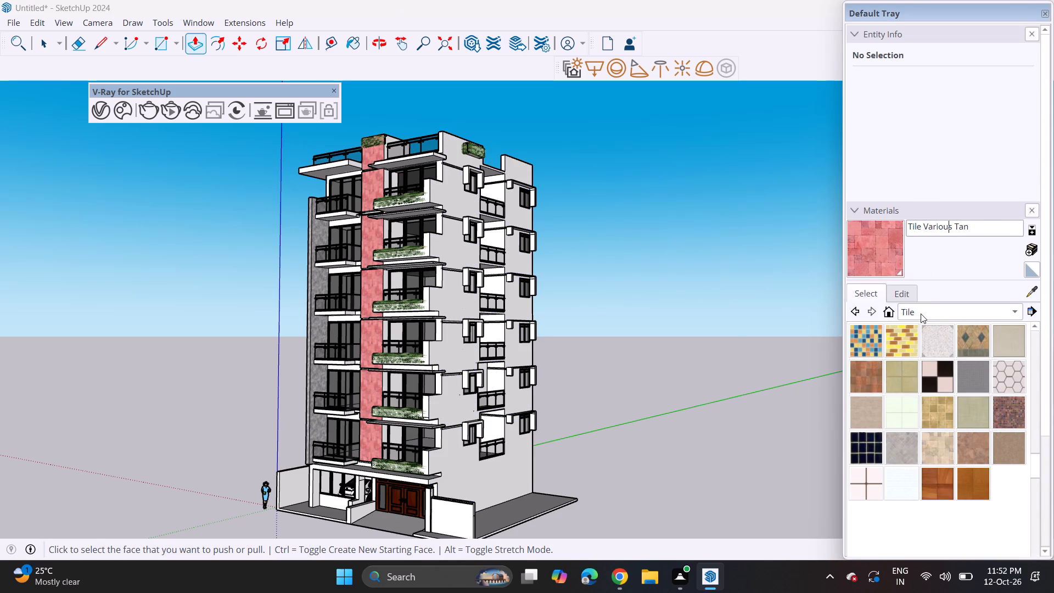
pyautogui.click(921, 314)
pyautogui.click(900, 205)
pyautogui.scroll(-16, 908, 426)
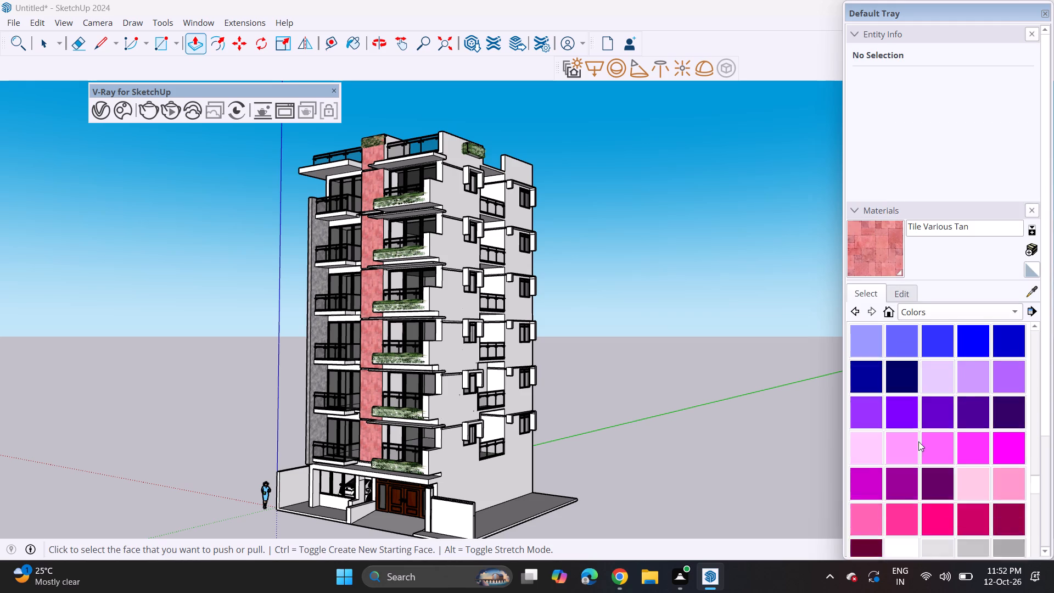
pyautogui.scroll(-2, 918, 441)
pyautogui.click(907, 444)
pyautogui.scroll(3, 501, 434)
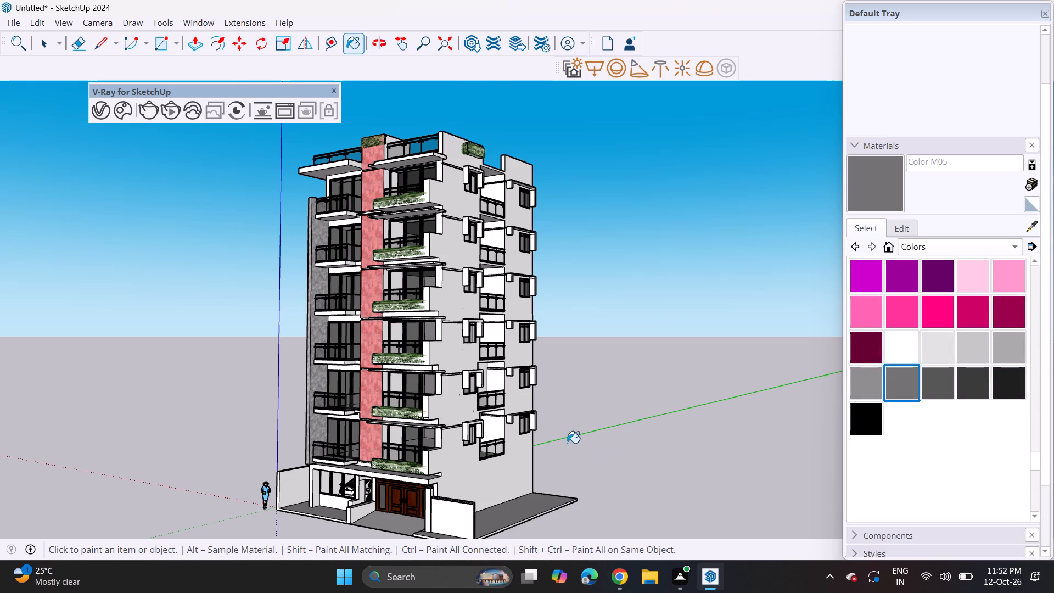
pyautogui.scroll(20, 436, 421)
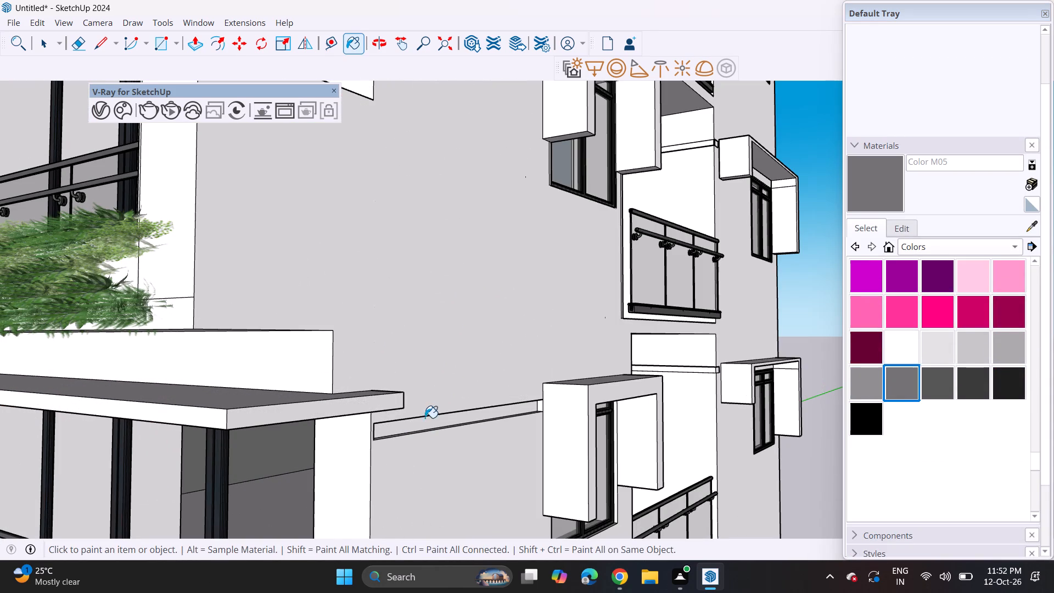
pyautogui.click(431, 421)
# Paint the matching narrow side-wall bands on the next two floors up with Color M05.
pyautogui.scroll(-10, 431, 421)
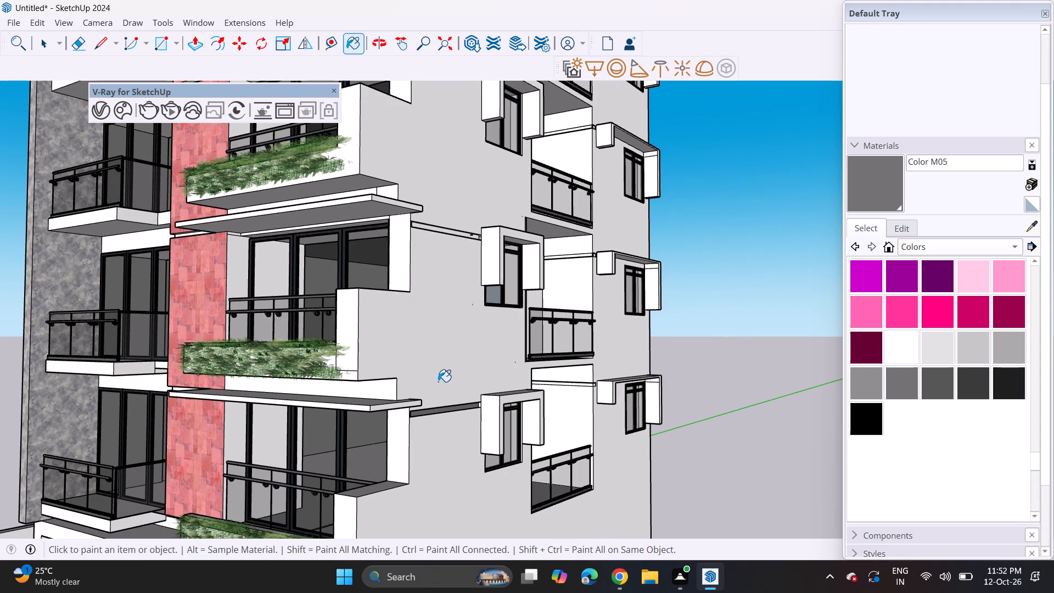
pyautogui.scroll(7, 439, 219)
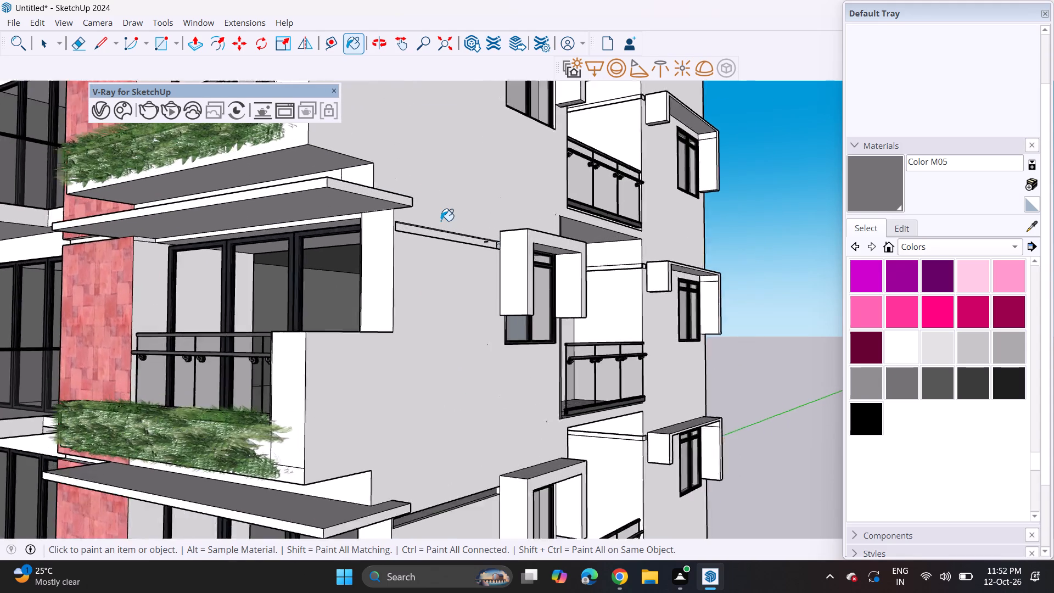
pyautogui.scroll(3, 439, 222)
pyautogui.click(434, 246)
pyautogui.scroll(-7, 433, 209)
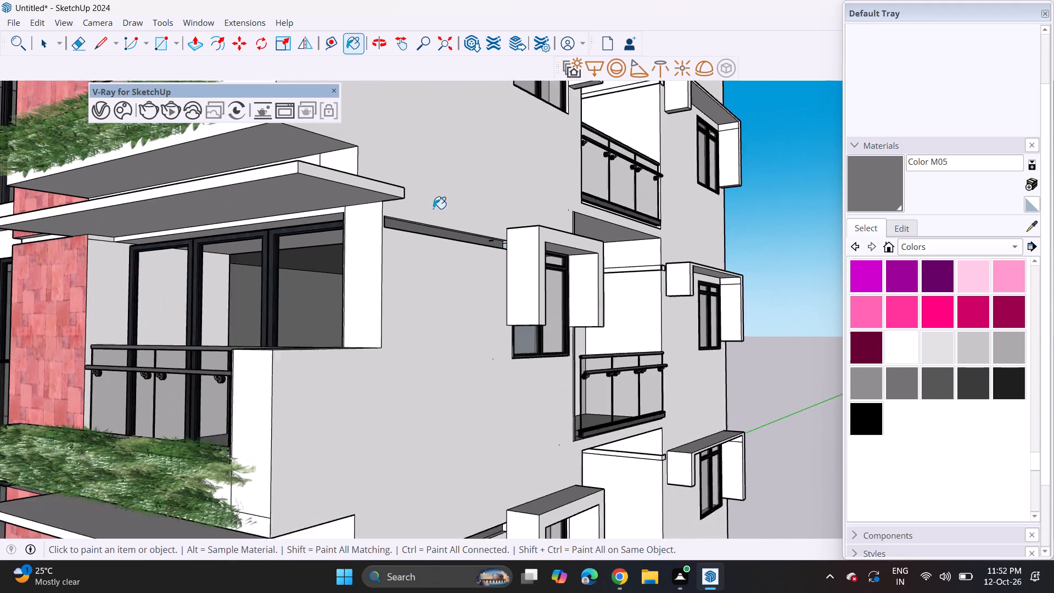
pyautogui.scroll(-3, 433, 209)
pyautogui.keyDown('shift'); pyautogui.moveTo(438, 189); pyautogui.dragTo(488, 449, button='middle'); pyautogui.keyUp('shift')
pyautogui.scroll(5, 484, 315)
pyautogui.scroll(3, 476, 270)
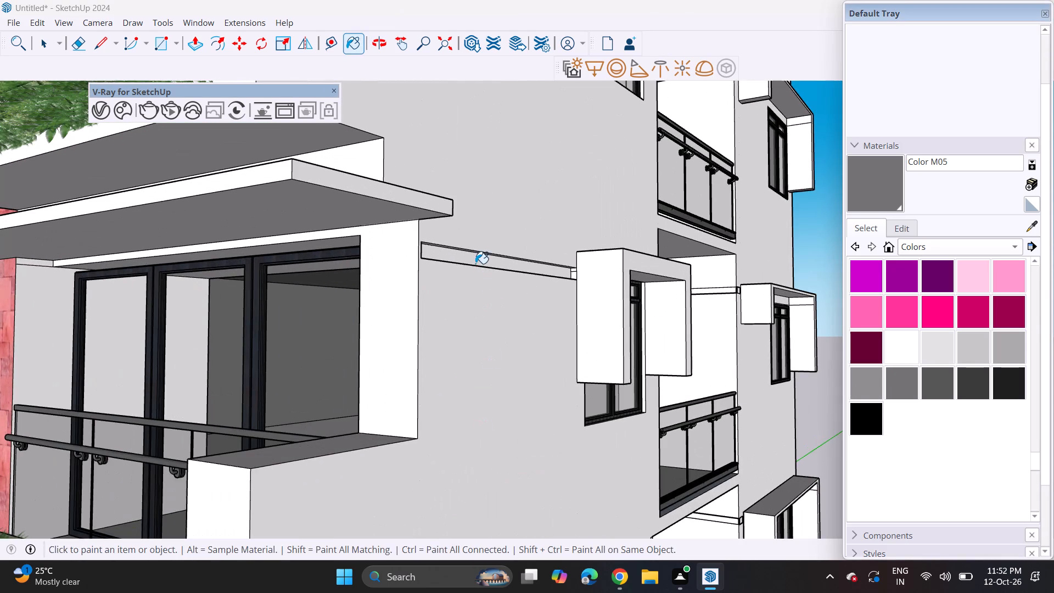
pyautogui.click(475, 261)
# Paint the remaining narrow side-wall bands with Color M05 on the three floors above, up to the top floor.
pyautogui.scroll(-14, 481, 210)
pyautogui.keyDown('shift'); pyautogui.moveTo(480, 176); pyautogui.dragTo(476, 411, button='middle'); pyautogui.keyUp('shift')
pyautogui.scroll(11, 490, 304)
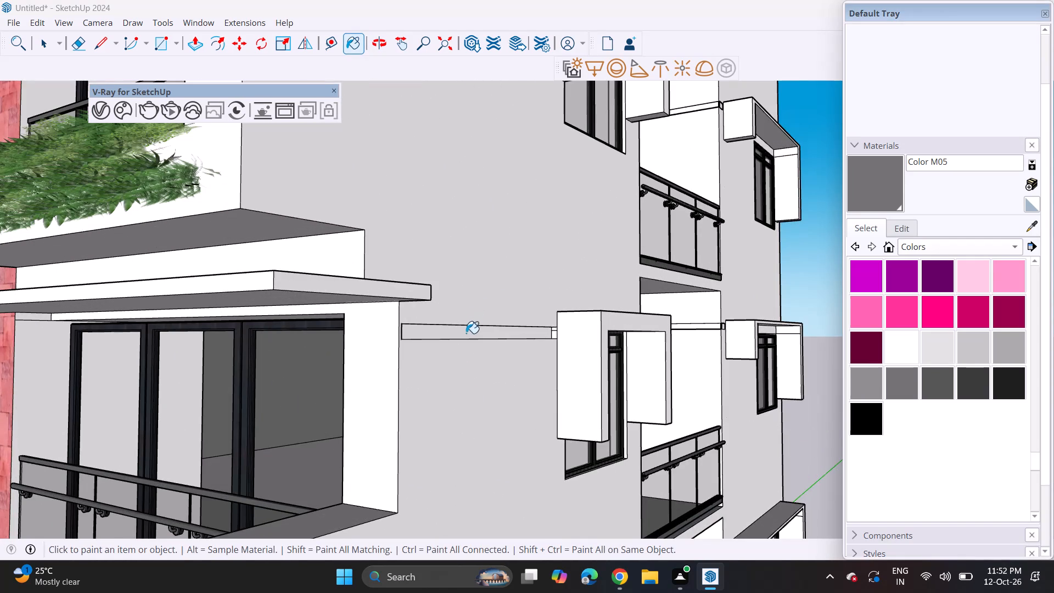
pyautogui.click(466, 333)
pyautogui.scroll(-8, 470, 271)
pyautogui.keyDown('shift'); pyautogui.moveTo(474, 201); pyautogui.dragTo(488, 469, button='middle'); pyautogui.keyUp('shift')
pyautogui.scroll(4, 480, 363)
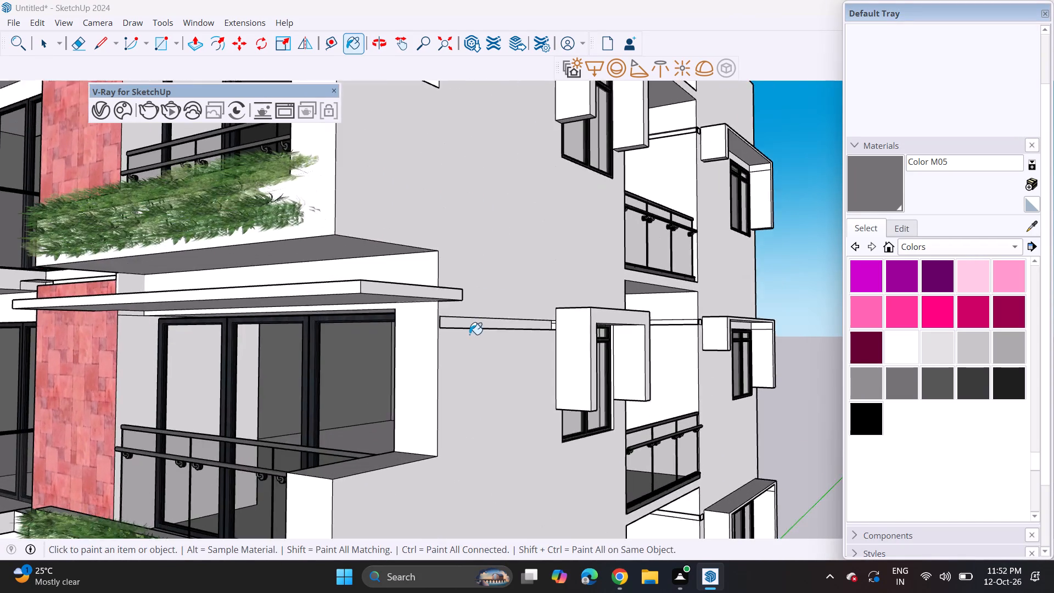
pyautogui.scroll(4, 469, 334)
pyautogui.click(473, 315)
pyautogui.scroll(-14, 470, 299)
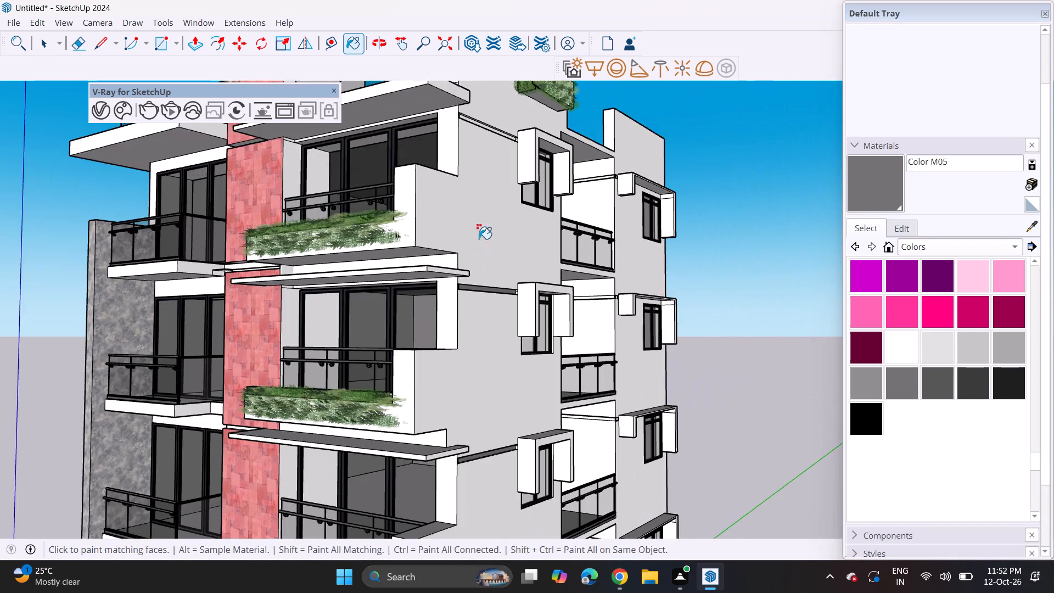
pyautogui.keyDown('shift'); pyautogui.moveTo(479, 239); pyautogui.dragTo(477, 378, button='middle'); pyautogui.keyUp('shift')
pyautogui.scroll(10, 493, 230)
pyautogui.click(464, 271)
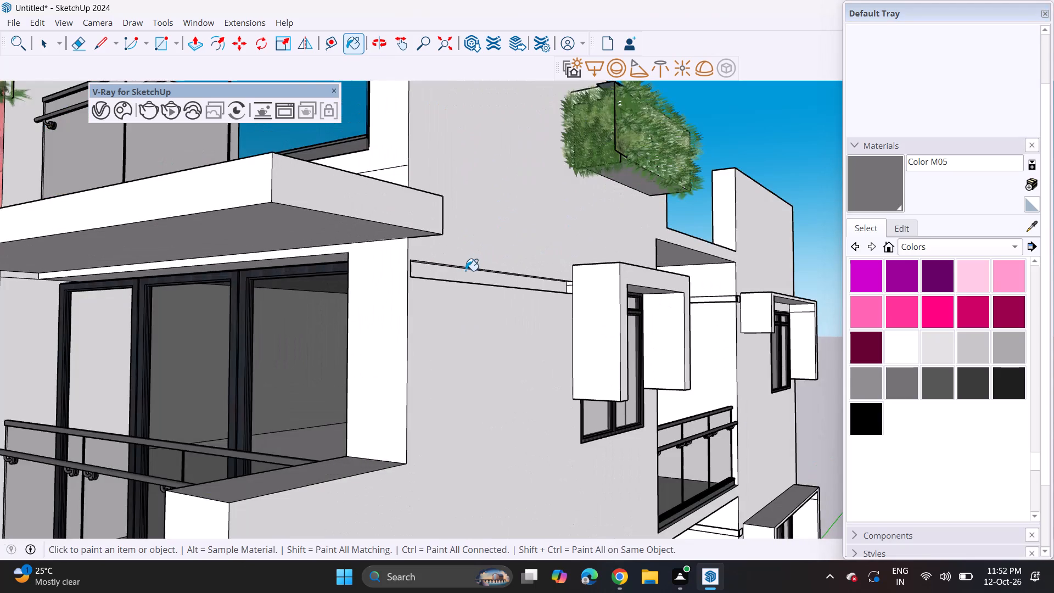
# Move the front hedge of the rooftop parapet planter box across to the opening above the adjacent recessed side balcony.
pyautogui.scroll(-18, 466, 271)
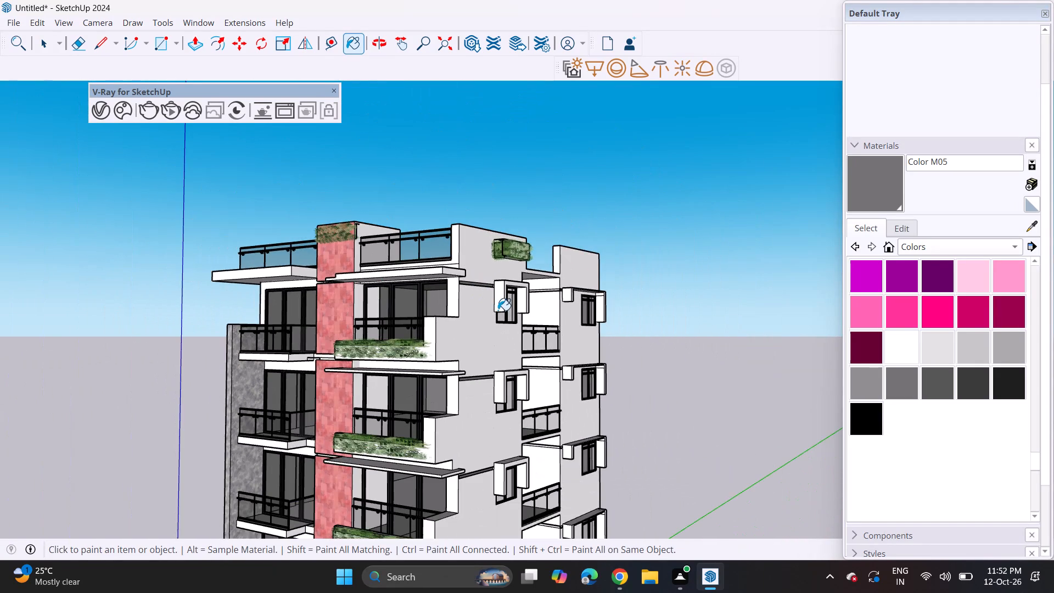
pyautogui.keyDown('shift'); pyautogui.moveTo(498, 310); pyautogui.dragTo(486, 270, button='middle'); pyautogui.keyUp('shift')
pyautogui.scroll(-2, 478, 272)
pyautogui.scroll(6, 499, 247)
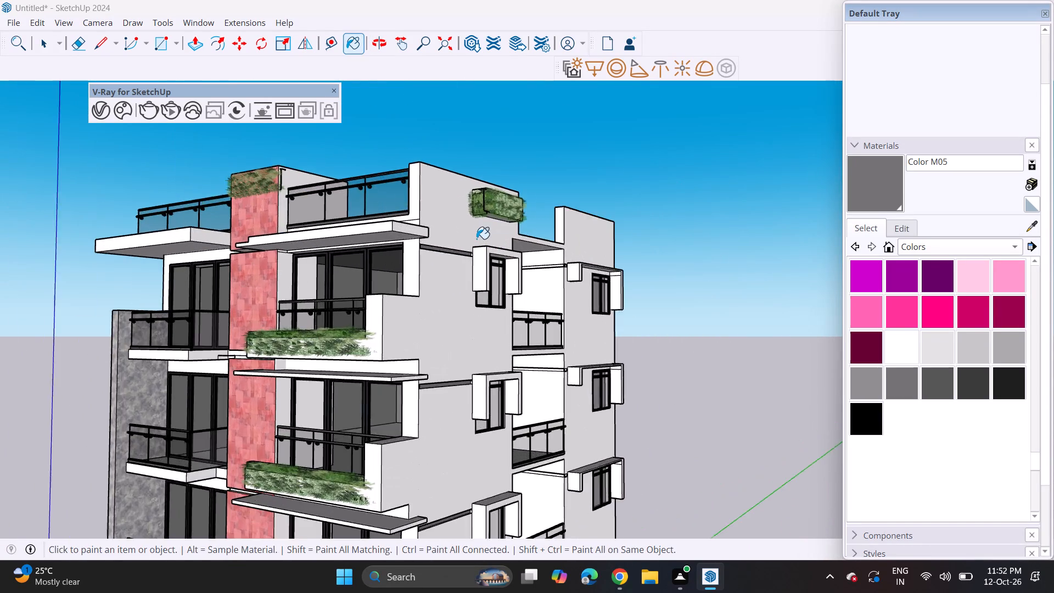
pyautogui.scroll(5, 476, 239)
pyautogui.press('space')
pyautogui.click(512, 192)
pyautogui.moveTo(531, 227); pyautogui.dragTo(469, 321, button='middle')
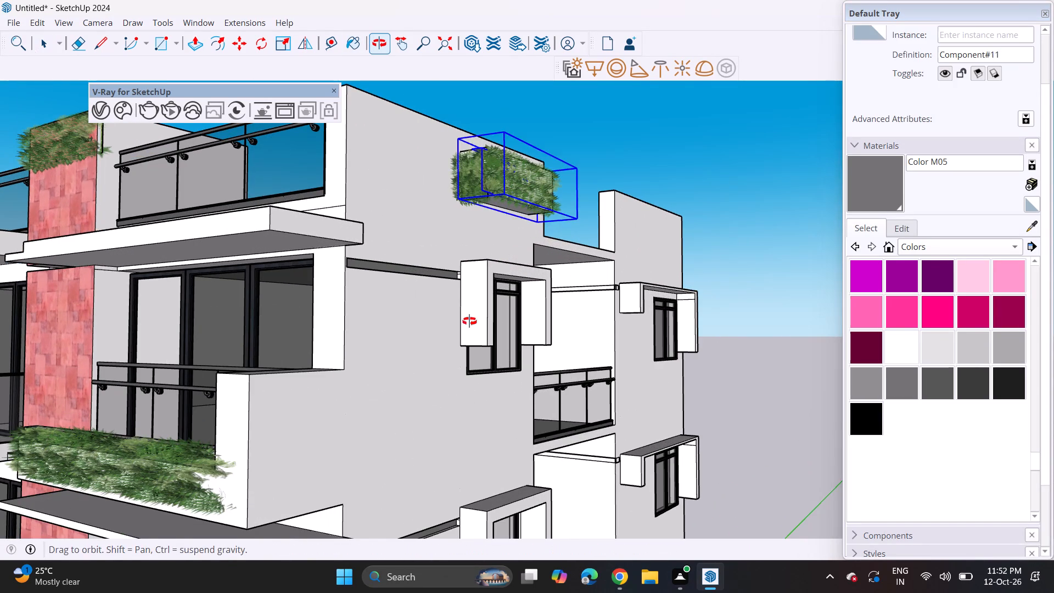
pyautogui.moveTo(469, 321); pyautogui.dragTo(452, 361, button='middle')
pyautogui.click(244, 43)
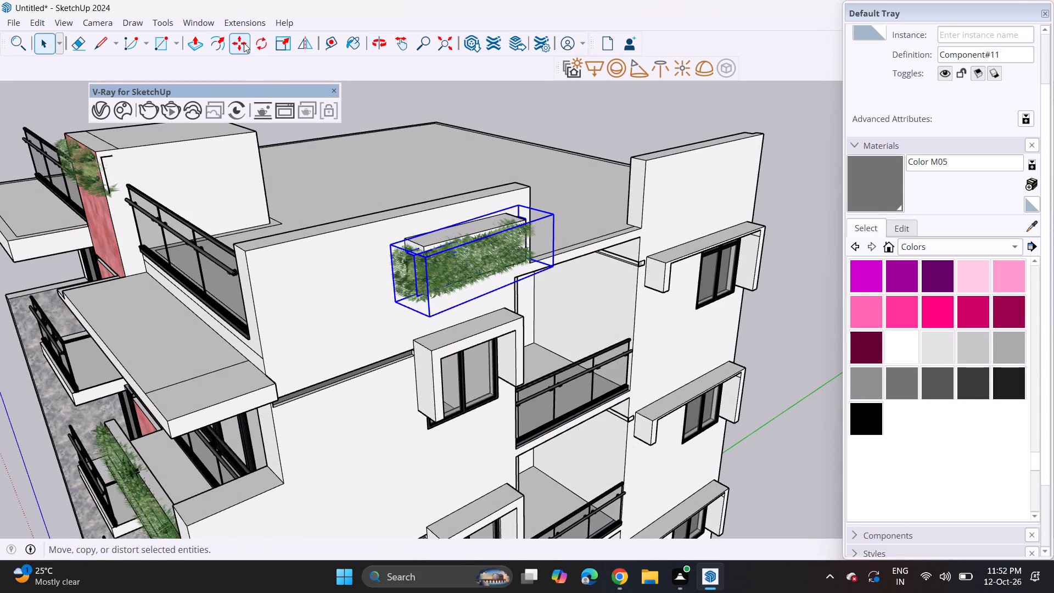
pyautogui.click(388, 242)
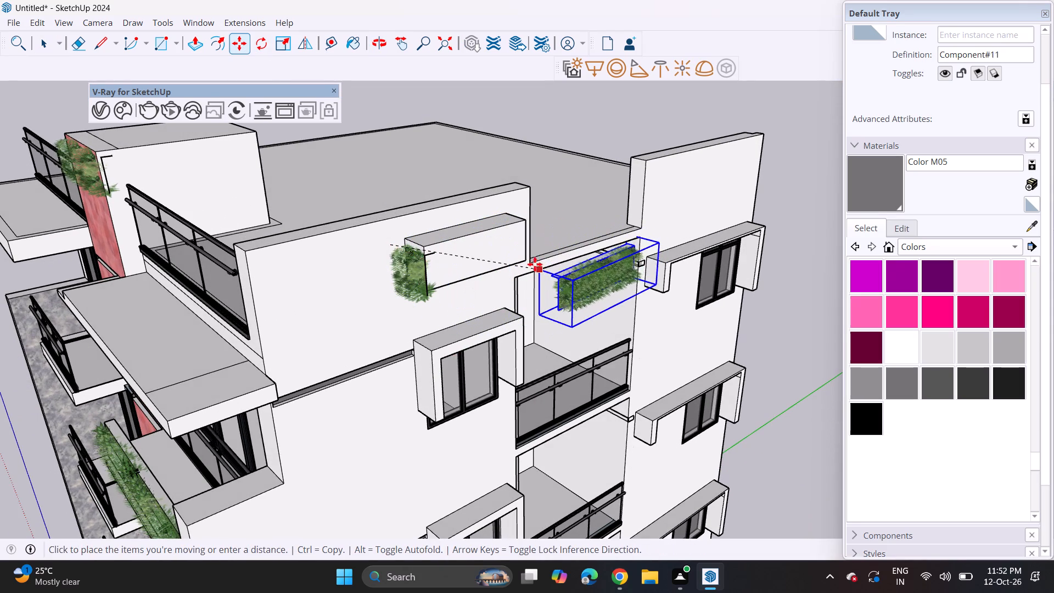
pyautogui.click(511, 245)
pyautogui.moveTo(657, 234); pyautogui.dragTo(501, 296, button='middle')
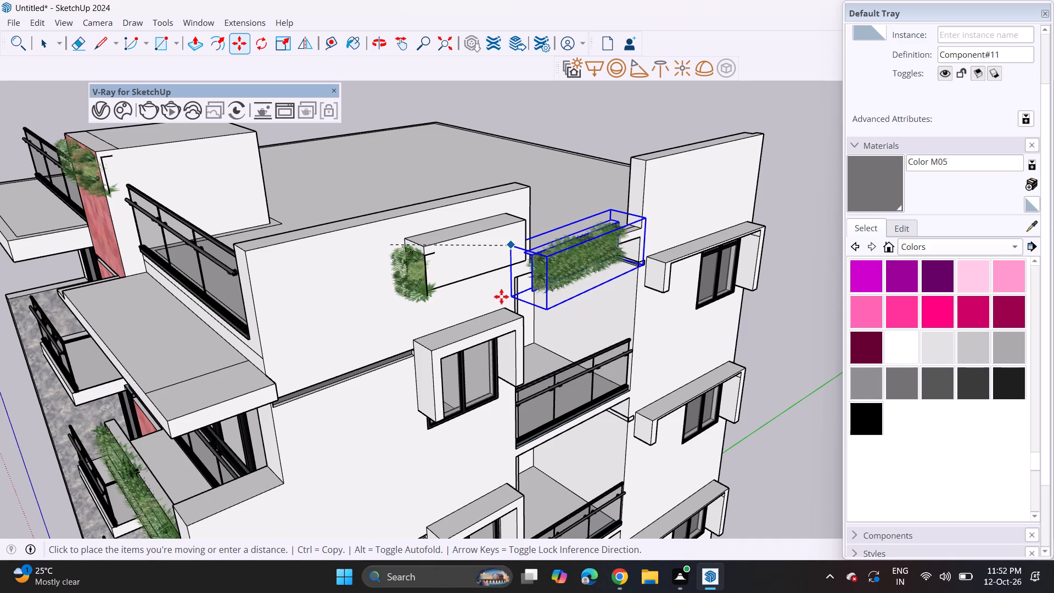
pyautogui.moveTo(501, 296); pyautogui.dragTo(496, 296, button='middle')
# Move the hedge inward and along the side wall to sit at the roof edge above the recessed balcony.
pyautogui.moveTo(607, 239); pyautogui.dragTo(299, 365, button='middle')
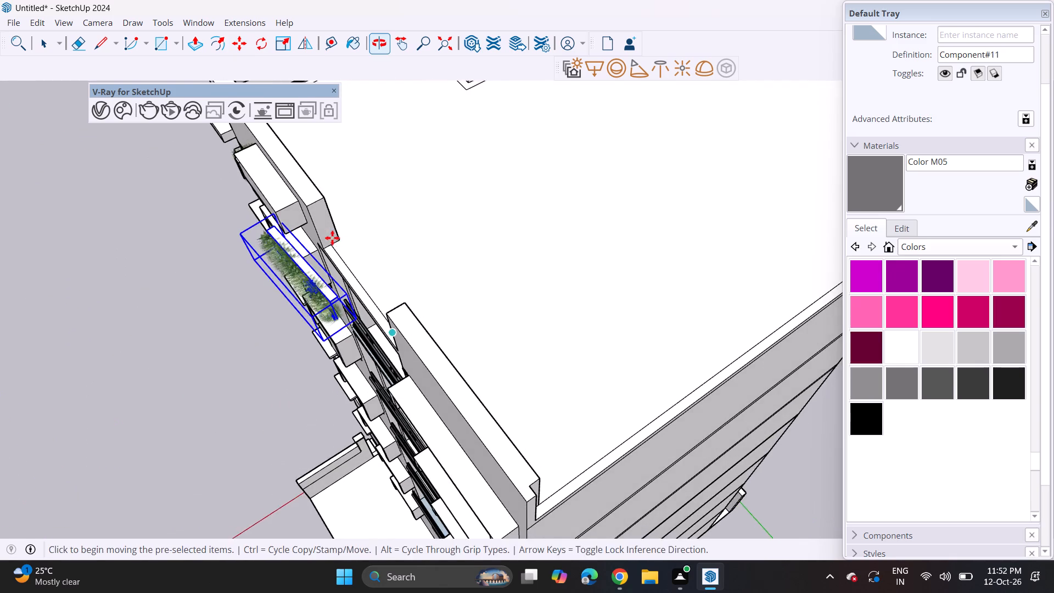
pyautogui.scroll(4, 325, 238)
pyautogui.scroll(3, 283, 216)
pyautogui.click(261, 195)
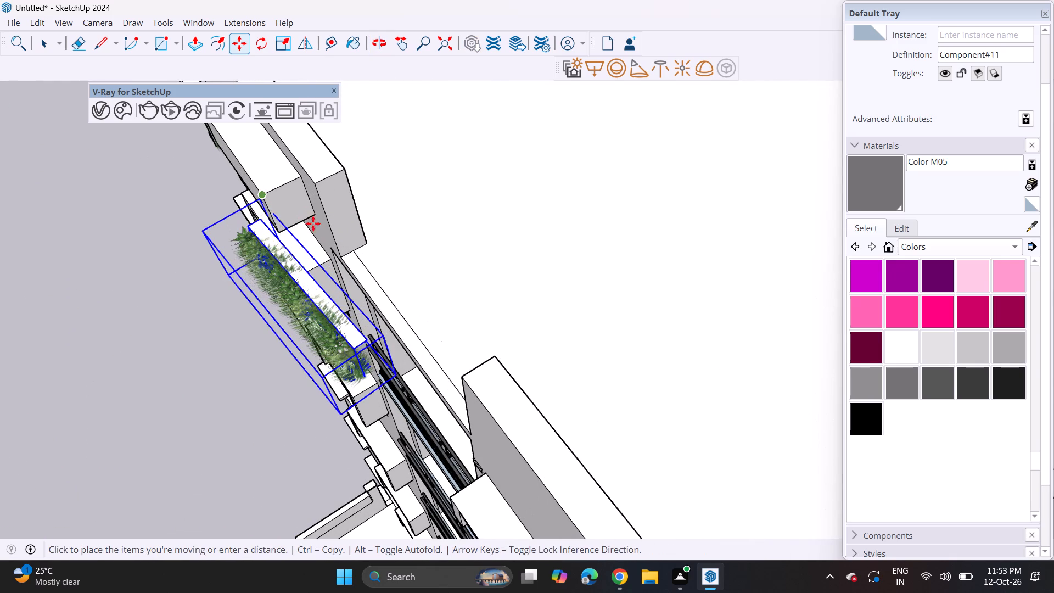
pyautogui.click(357, 250)
# Raise the hedge vertically to the low roof edge between the two taller parapet walls.
pyautogui.moveTo(353, 320); pyautogui.dragTo(510, 230, button='middle')
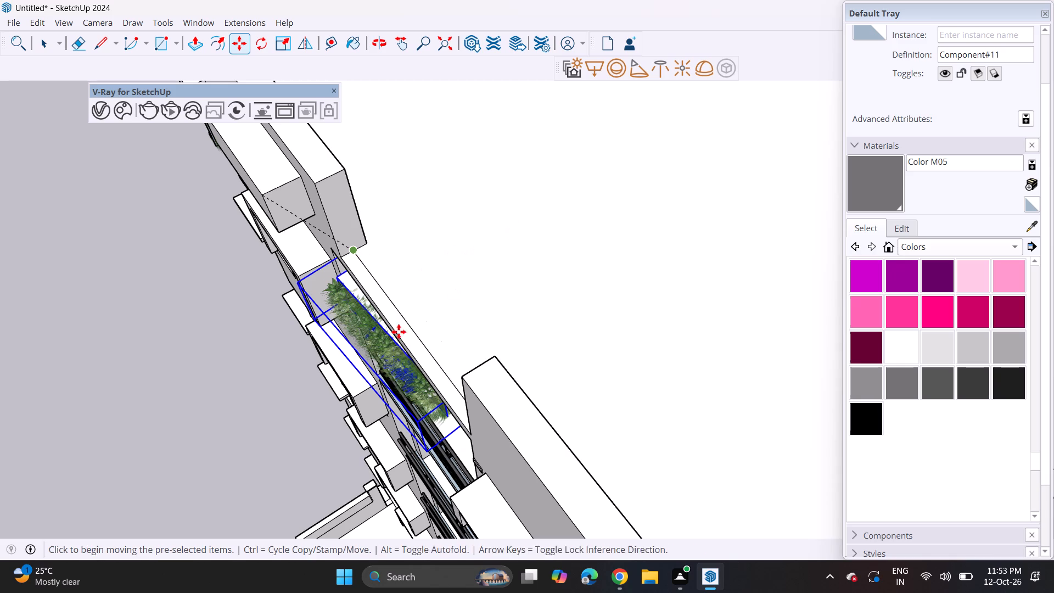
pyautogui.moveTo(380, 377); pyautogui.dragTo(721, 203, button='middle')
pyautogui.scroll(2, 604, 187)
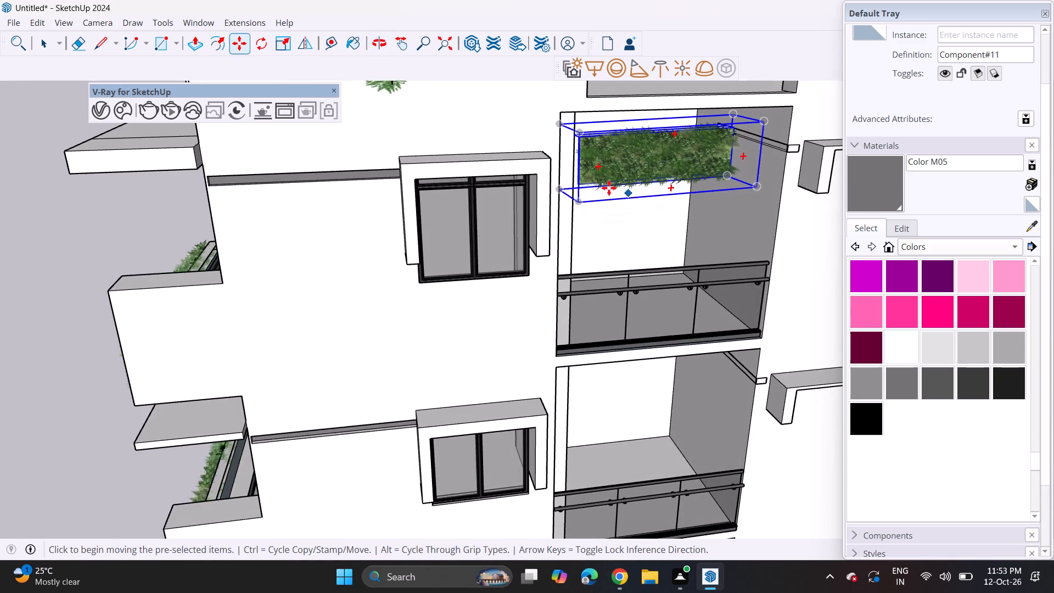
pyautogui.scroll(2, 609, 188)
pyautogui.moveTo(559, 173); pyautogui.dragTo(476, 267, button='middle')
pyautogui.moveTo(483, 270); pyautogui.dragTo(639, 285, button='middle')
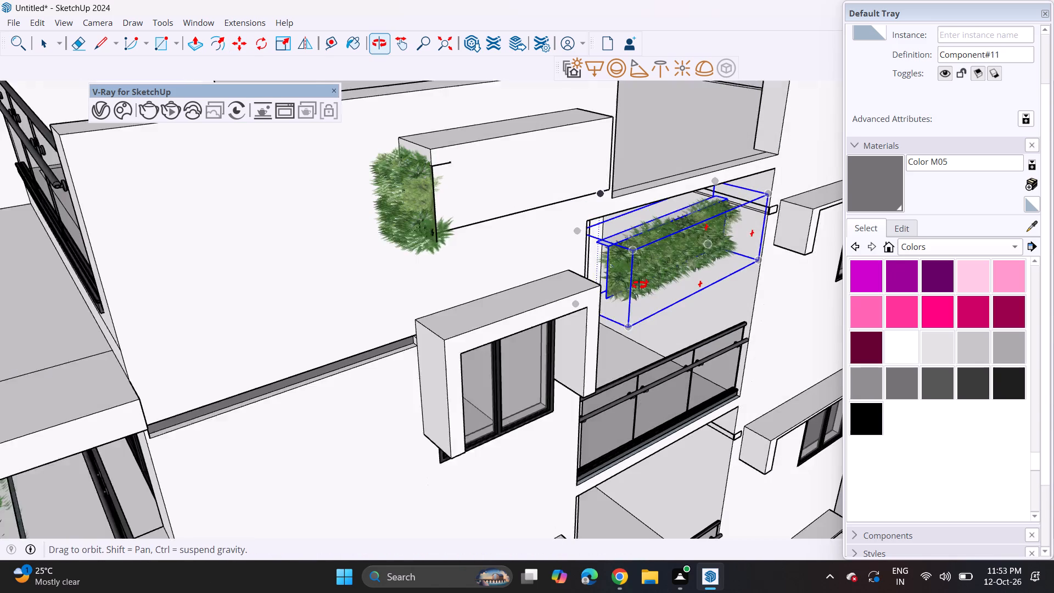
pyautogui.moveTo(639, 285); pyautogui.dragTo(646, 280, button='middle')
pyautogui.click(598, 226)
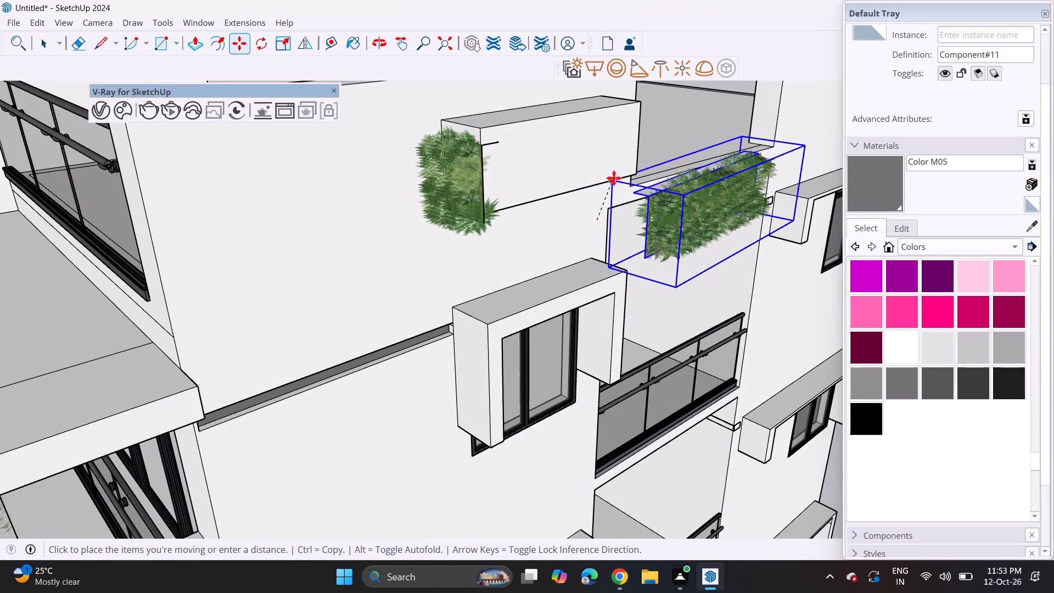
pyautogui.click(599, 159)
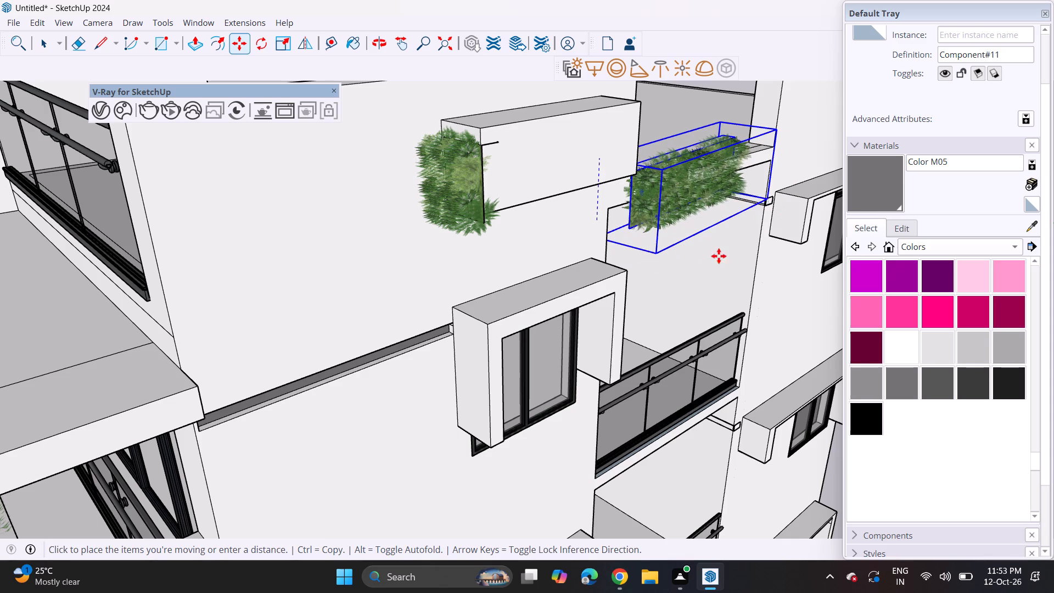
# Rotate the hedge above the recessed side balcony so it runs parallel to the low roof edge.
pyautogui.moveTo(716, 248); pyautogui.dragTo(581, 283, button='middle')
pyautogui.moveTo(653, 256); pyautogui.dragTo(293, 341, button='middle')
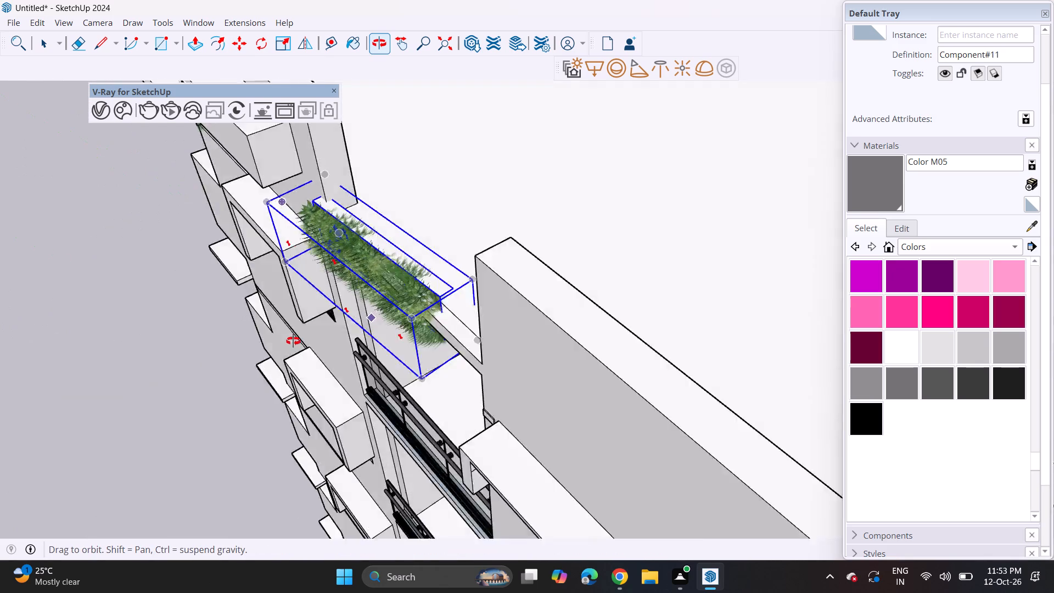
pyautogui.moveTo(293, 341); pyautogui.dragTo(197, 388, button='middle')
pyautogui.click(258, 43)
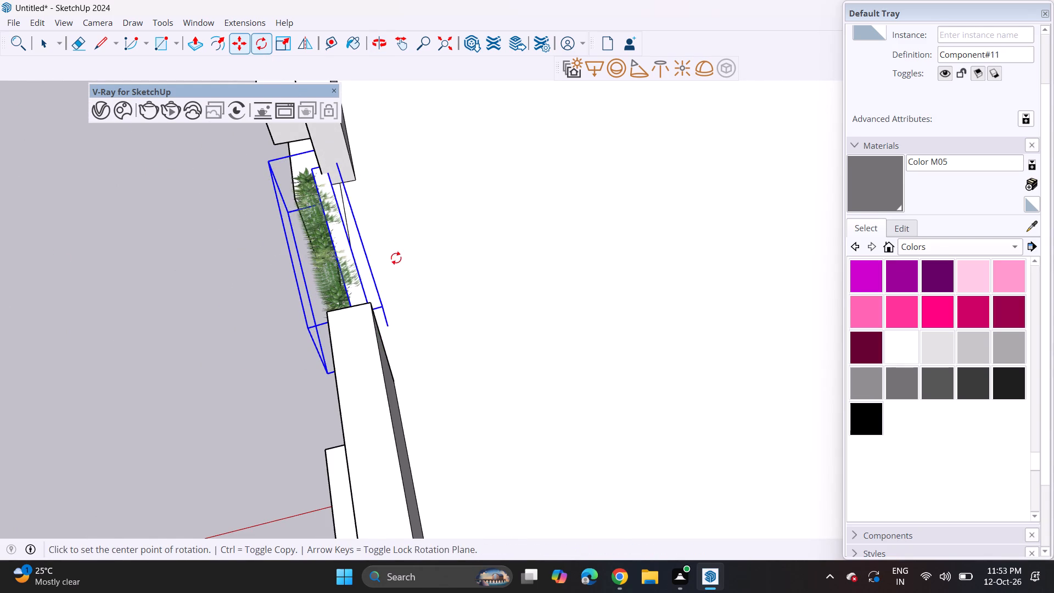
pyautogui.click(425, 252)
pyautogui.click(460, 248)
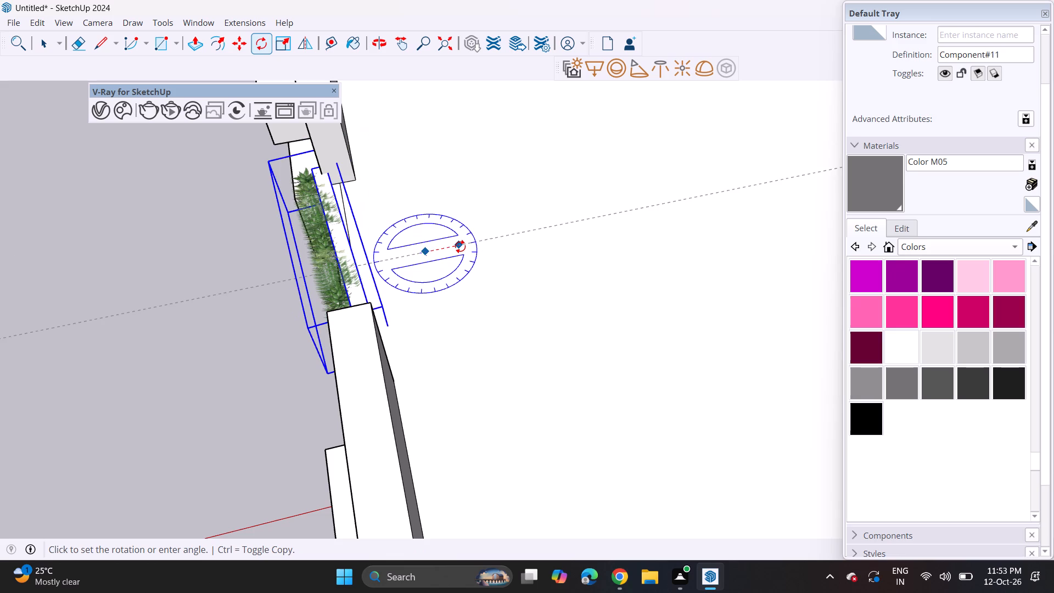
pyautogui.scroll(5, 460, 253)
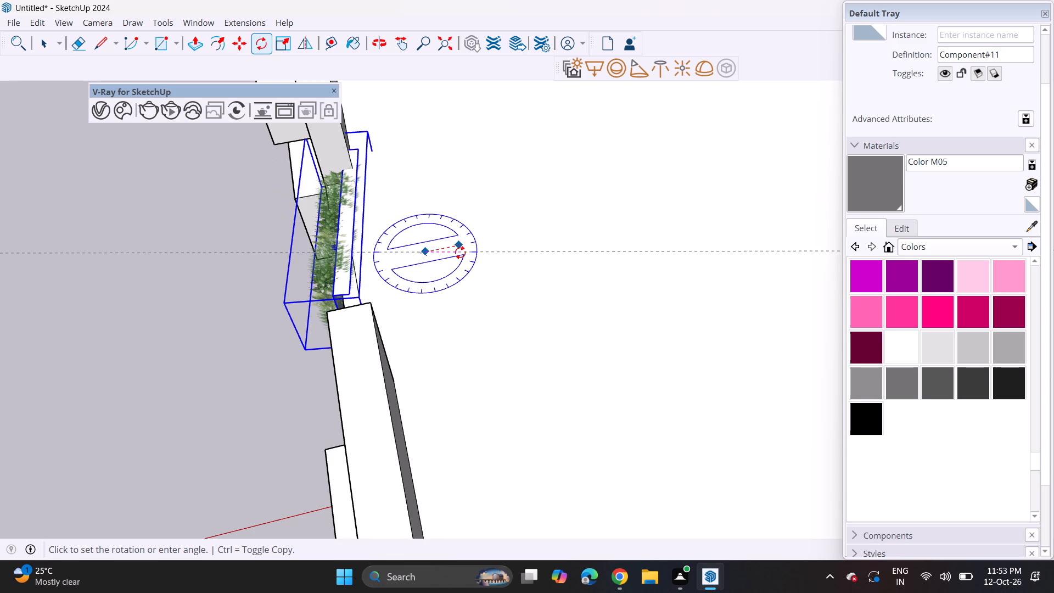
pyautogui.scroll(3, 466, 249)
pyautogui.moveTo(471, 250); pyautogui.dragTo(477, 241)
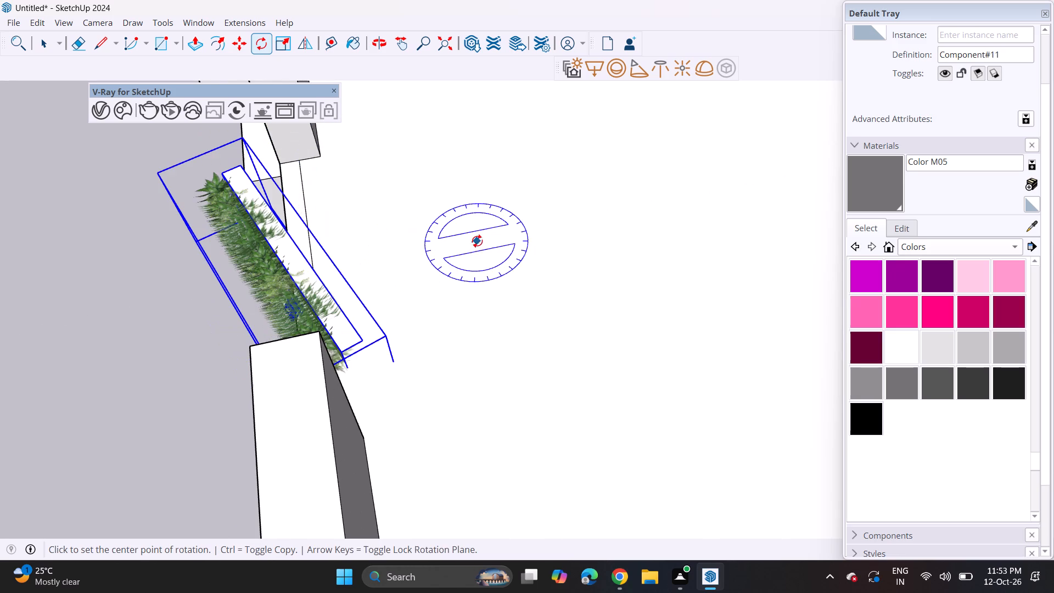
pyautogui.click(466, 261)
pyautogui.click(533, 252)
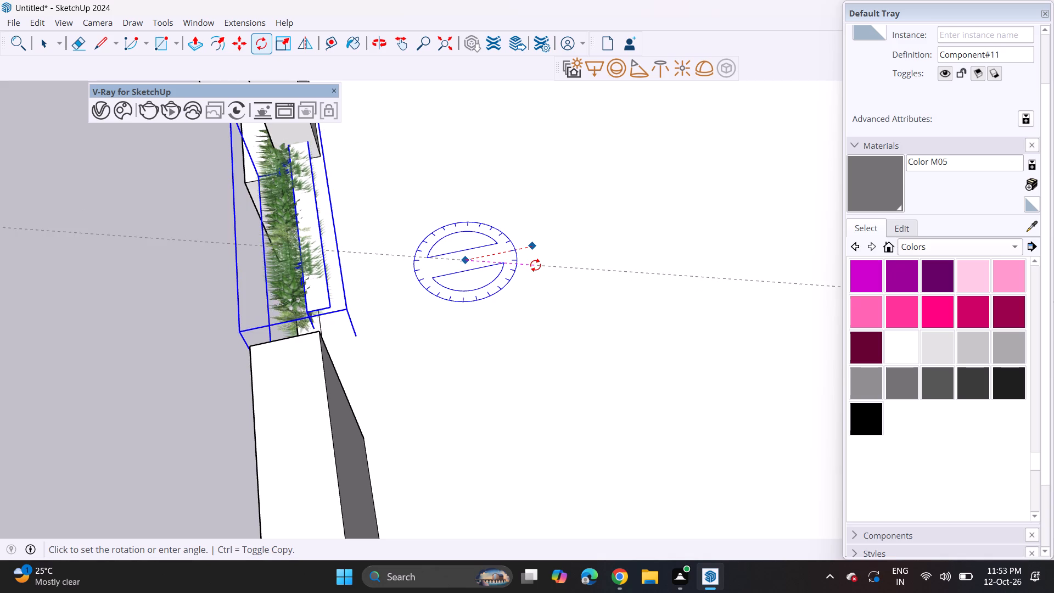
pyautogui.click(535, 266)
# Move the rotated hedge onto the low roof edge between the two taller parapet walls.
pyautogui.moveTo(240, 317); pyautogui.dragTo(478, 297, button='middle')
pyautogui.scroll(1, 240, 317)
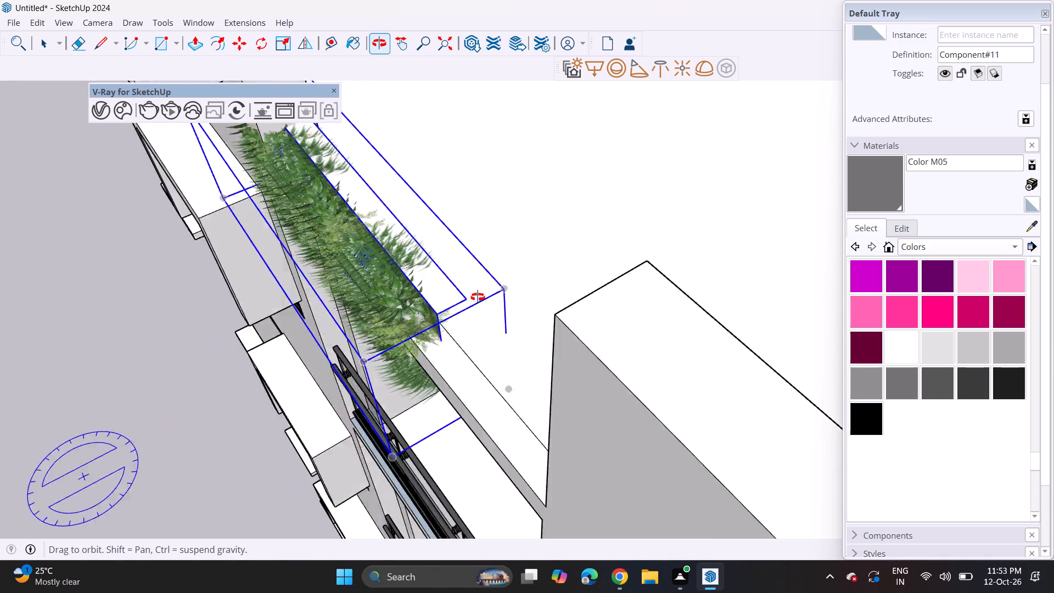
pyautogui.moveTo(478, 297); pyautogui.dragTo(601, 250, button='middle')
pyautogui.scroll(-5, 573, 247)
pyautogui.keyDown('shift'); pyautogui.moveTo(525, 293); pyautogui.dragTo(399, 405, button='middle'); pyautogui.keyUp('shift')
pyautogui.moveTo(440, 365); pyautogui.dragTo(463, 342, button='middle')
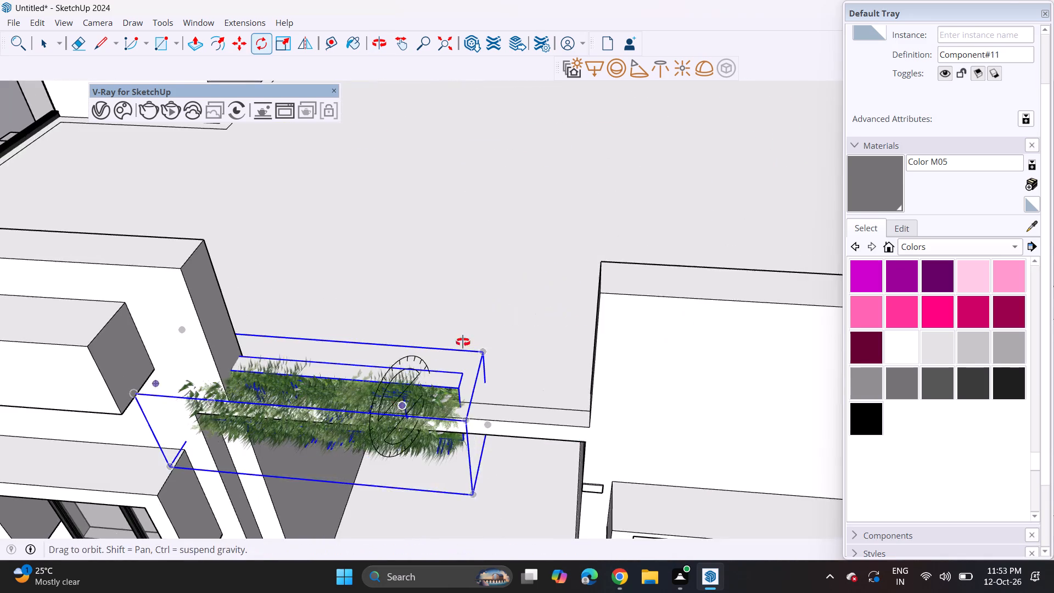
pyautogui.moveTo(463, 342); pyautogui.dragTo(492, 293, button='middle')
pyautogui.click(239, 41)
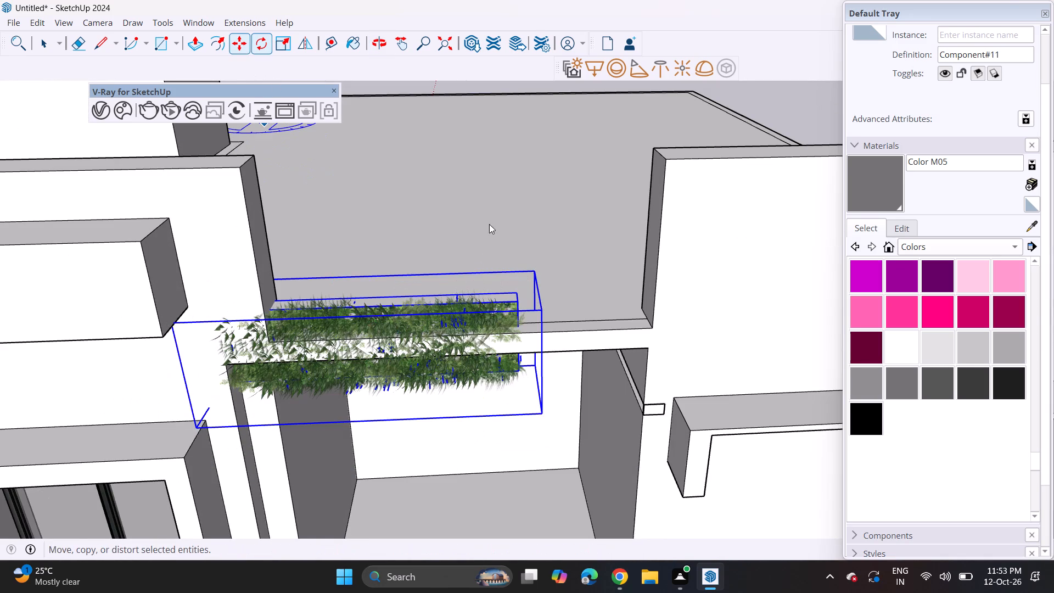
pyautogui.click(519, 290)
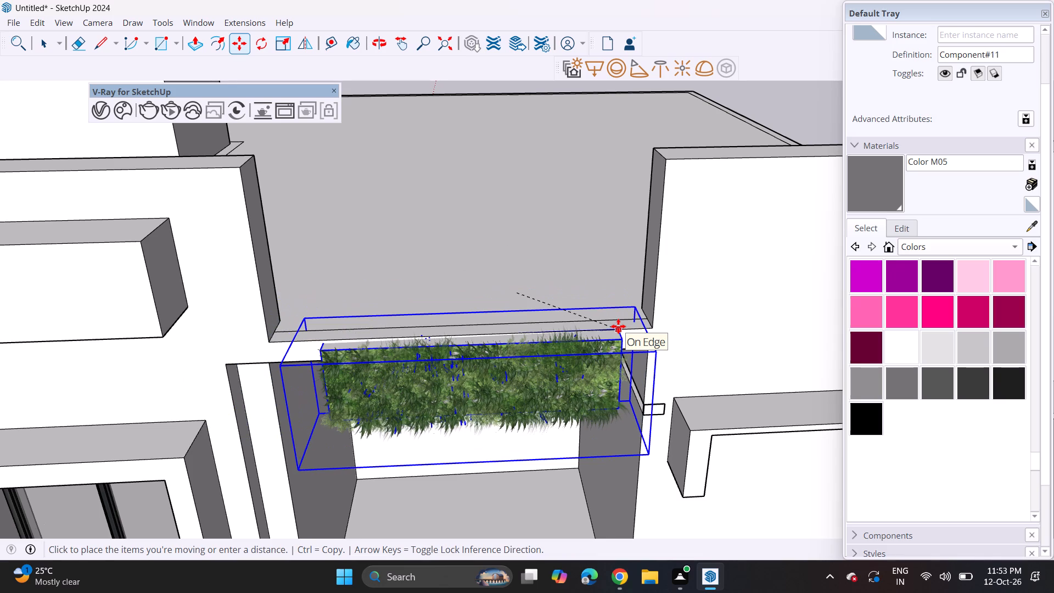
pyautogui.click(618, 326)
# Scale the hedge lengthwise from both ends so it spans the opening between the two parapet walls.
pyautogui.moveTo(449, 438); pyautogui.dragTo(649, 378, button='middle')
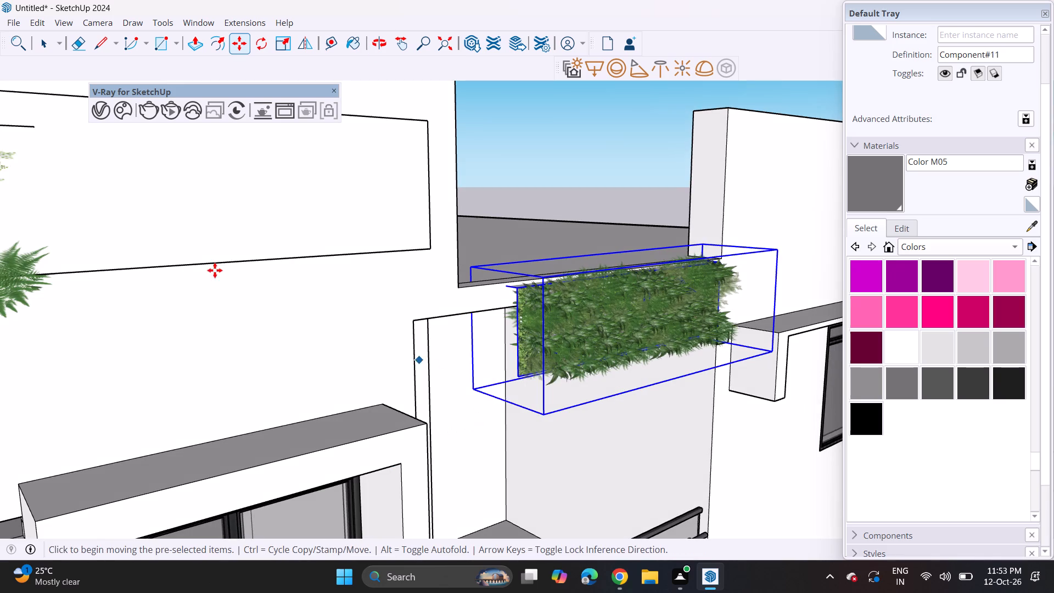
pyautogui.click(285, 40)
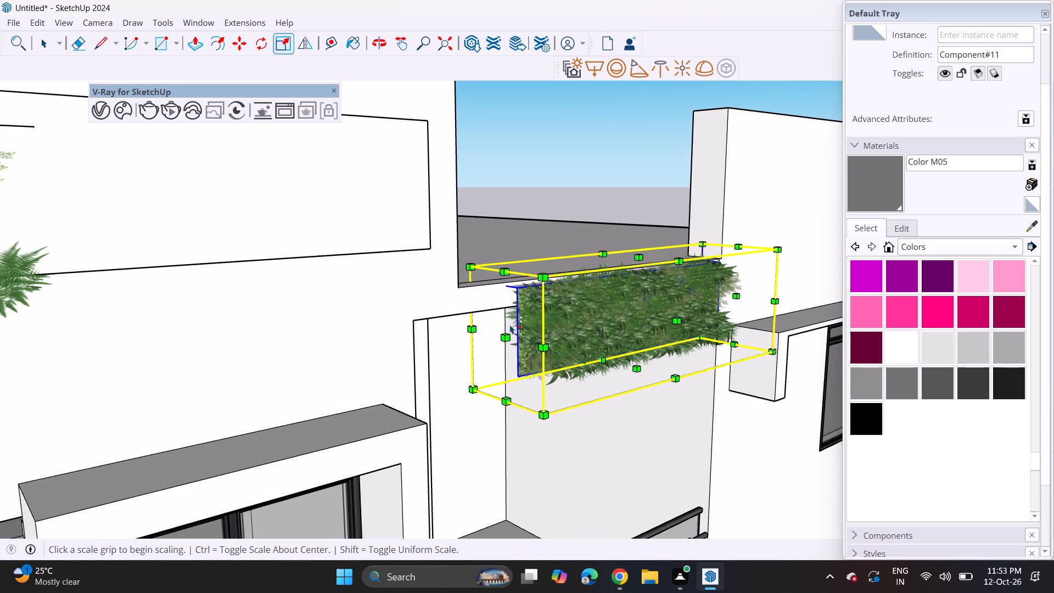
pyautogui.click(506, 338)
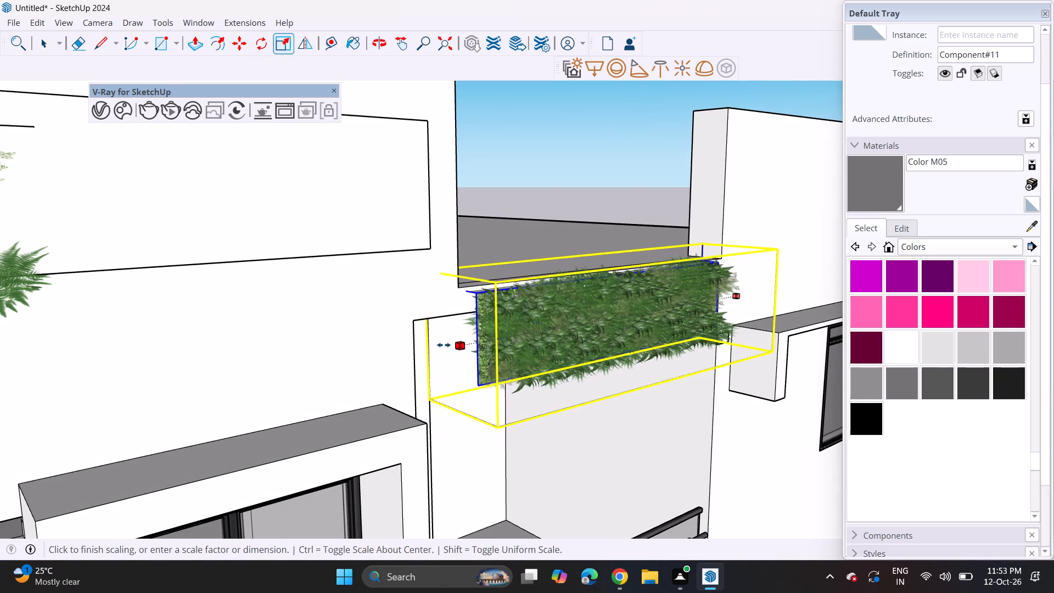
pyautogui.click(444, 345)
pyautogui.moveTo(722, 341); pyautogui.dragTo(508, 418, button='middle')
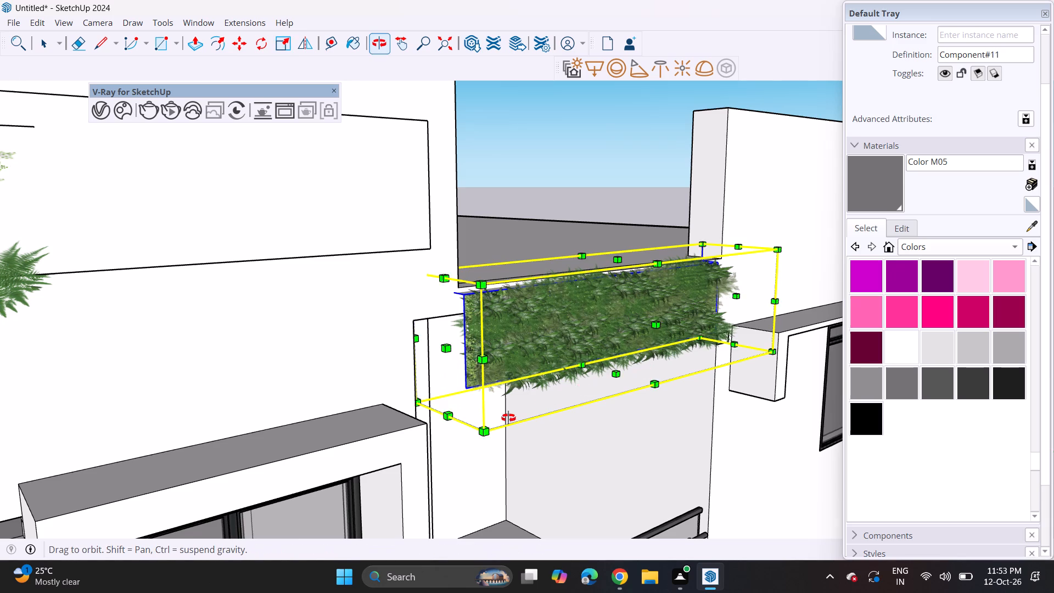
pyautogui.moveTo(508, 418); pyautogui.dragTo(508, 418, button='middle')
pyautogui.scroll(2, 629, 404)
pyautogui.click(641, 366)
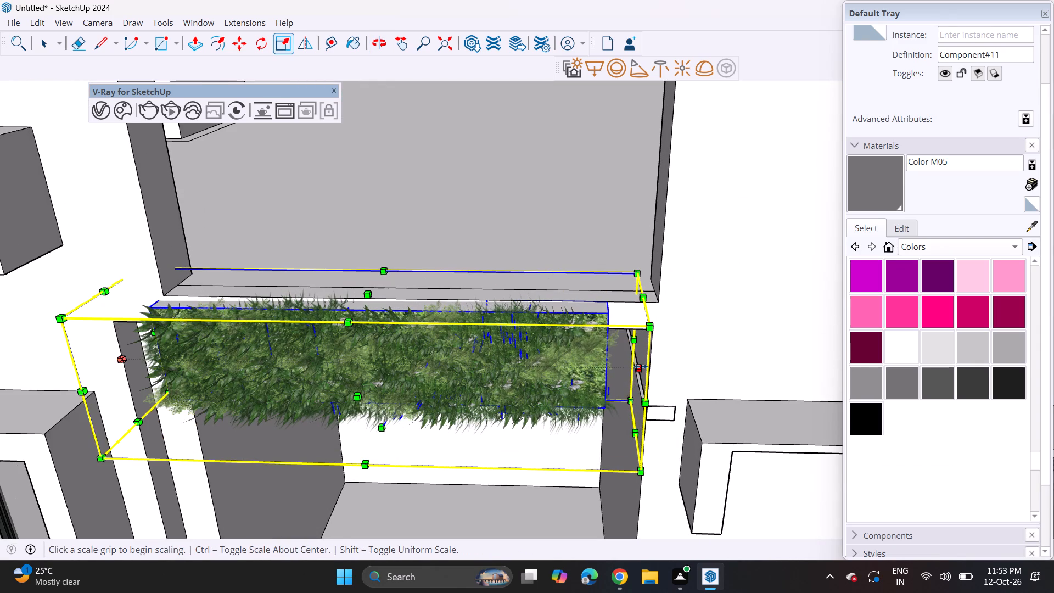
pyautogui.click(695, 376)
pyautogui.scroll(-9, 454, 454)
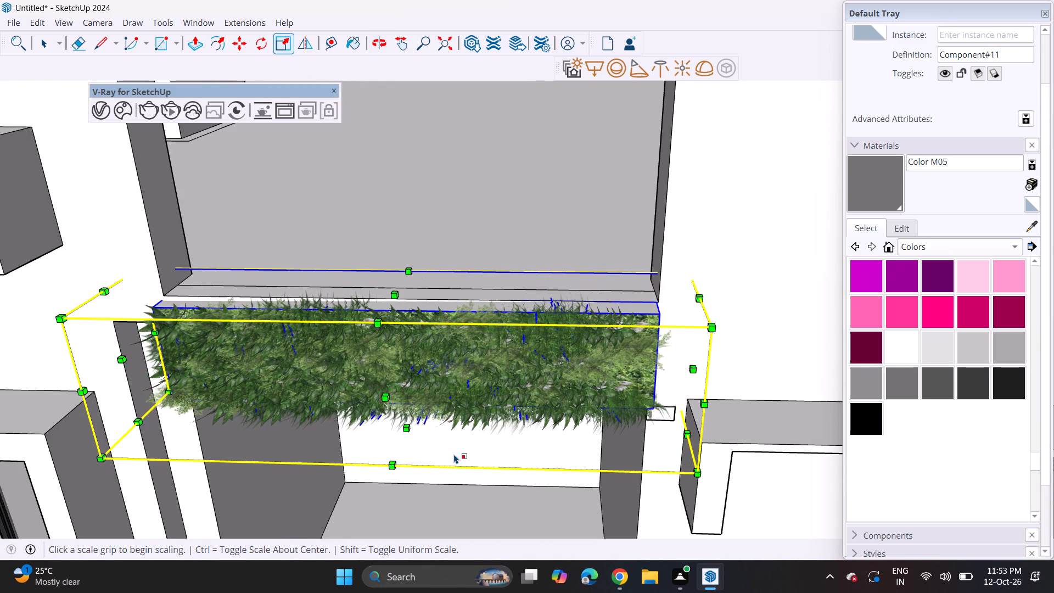
pyautogui.scroll(-3, 454, 454)
pyautogui.moveTo(439, 460); pyautogui.dragTo(620, 362, button='middle')
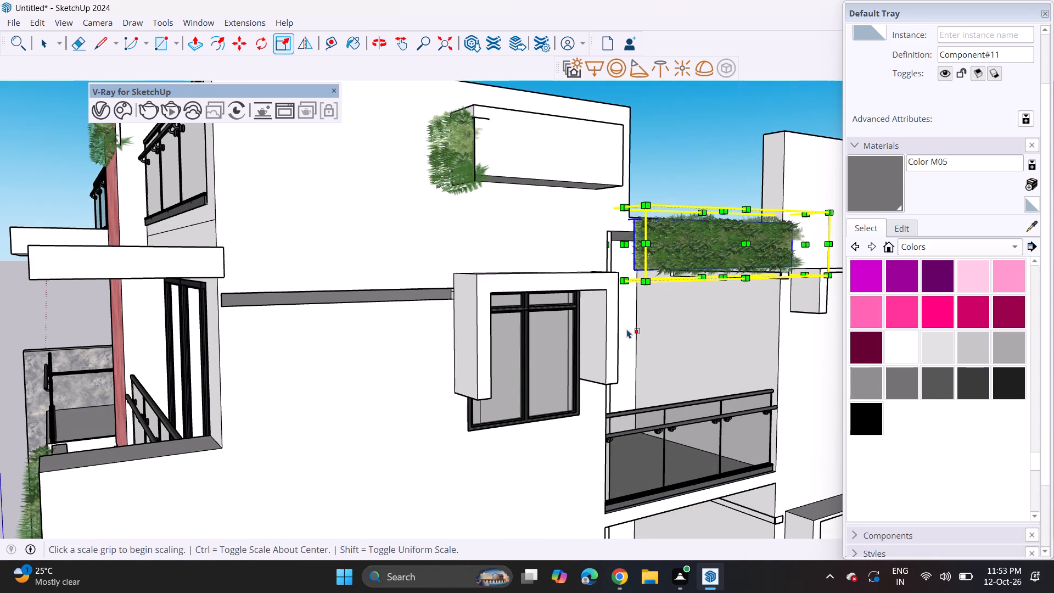
pyautogui.press('space')
pyautogui.click(643, 187)
# Copy the roof-edge hedge to the long side of the adjacent rooftop parapet planter box.
pyautogui.scroll(-2, 499, 335)
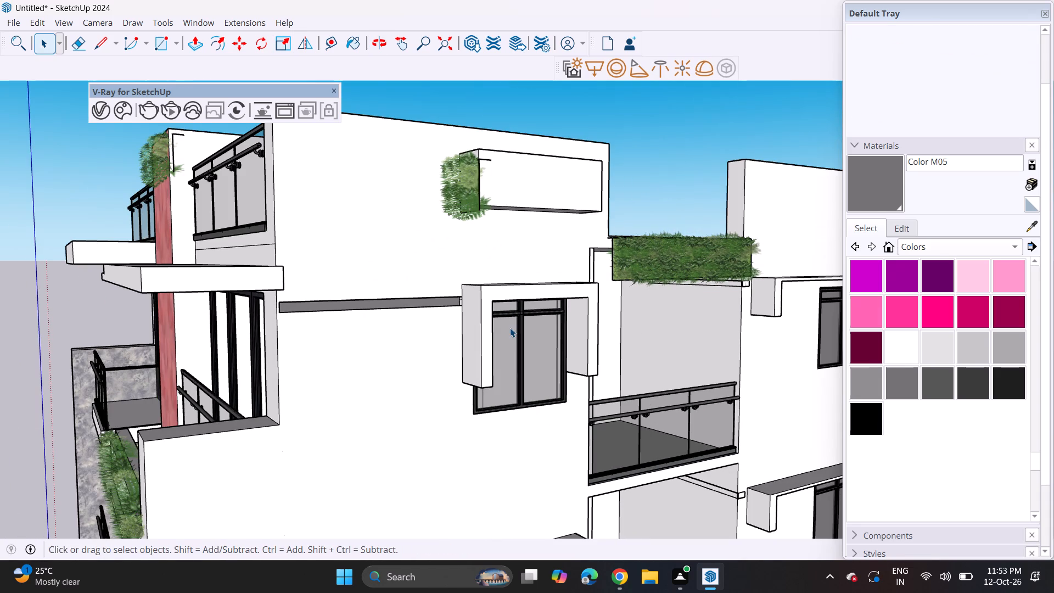
pyautogui.moveTo(556, 280); pyautogui.dragTo(526, 340, button='middle')
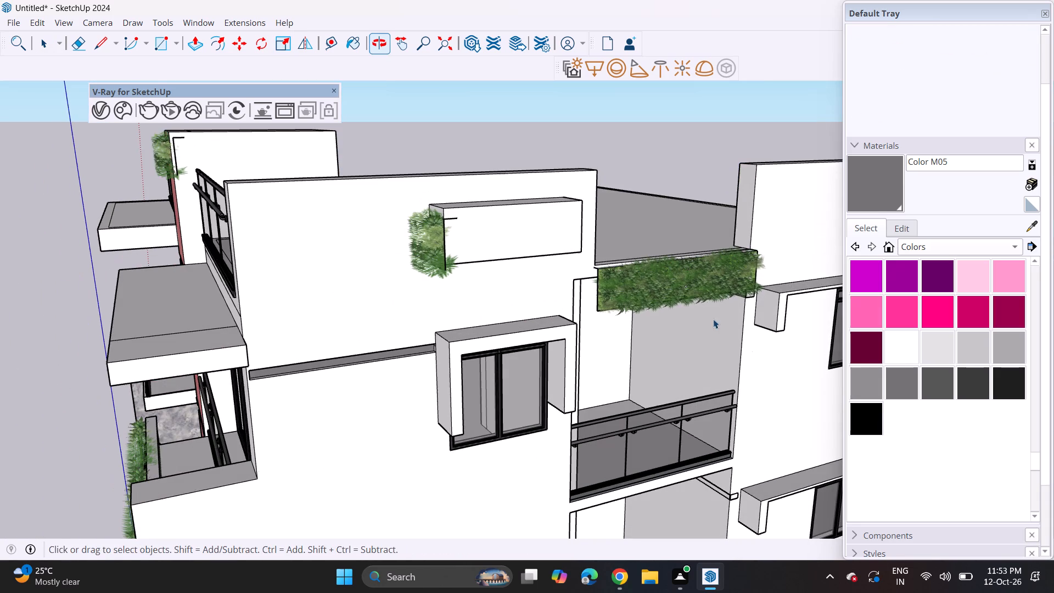
pyautogui.click(640, 298)
pyautogui.scroll(3, 655, 297)
pyautogui.press('m')
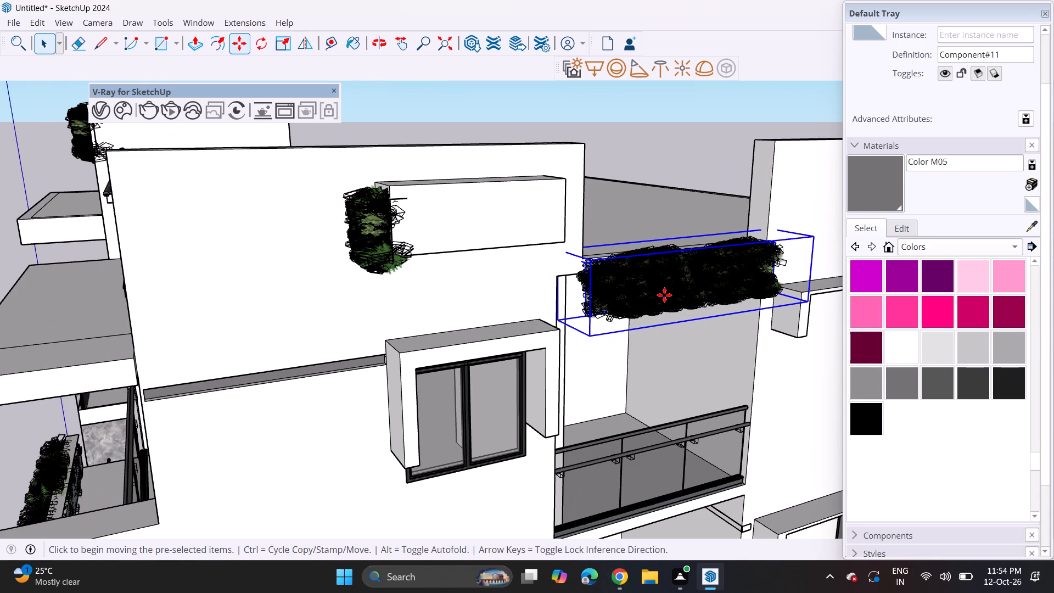
pyautogui.click(563, 247)
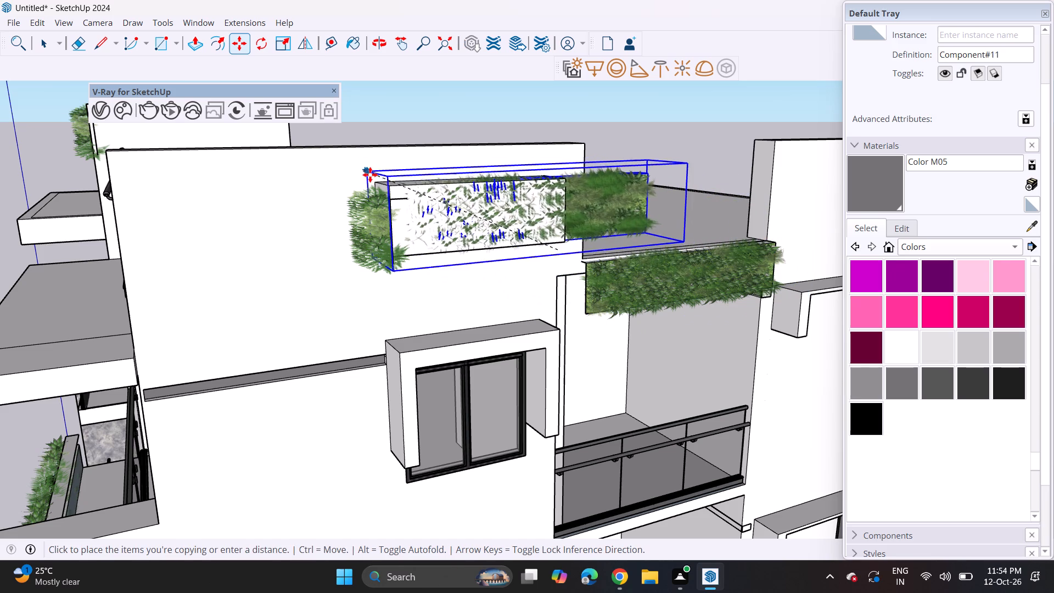
pyautogui.click(374, 184)
# Move the copied hedge inward so it sits against the outer long face of the planter box.
pyautogui.moveTo(425, 223); pyautogui.dragTo(543, 250, button='middle')
pyautogui.moveTo(466, 262); pyautogui.dragTo(609, 274, button='middle')
pyautogui.scroll(7, 693, 244)
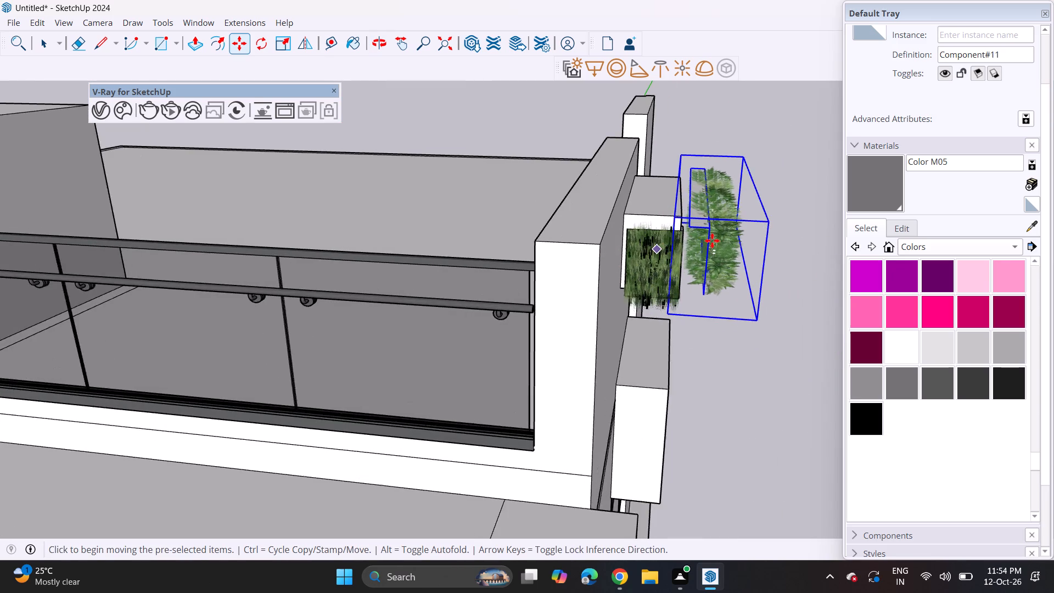
pyautogui.scroll(5, 712, 236)
pyautogui.moveTo(712, 234); pyautogui.dragTo(705, 238)
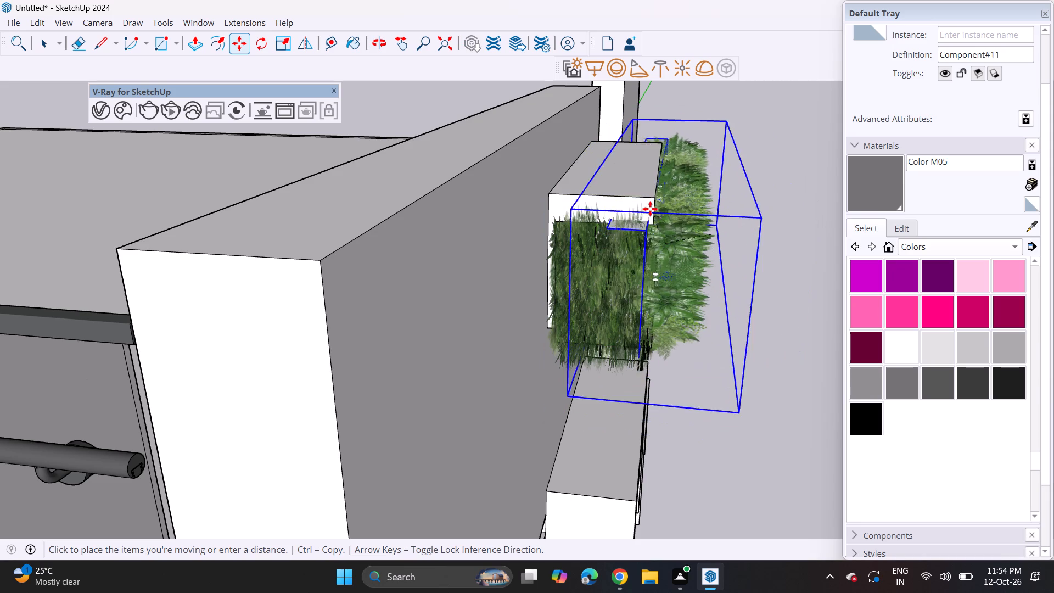
pyautogui.click(649, 226)
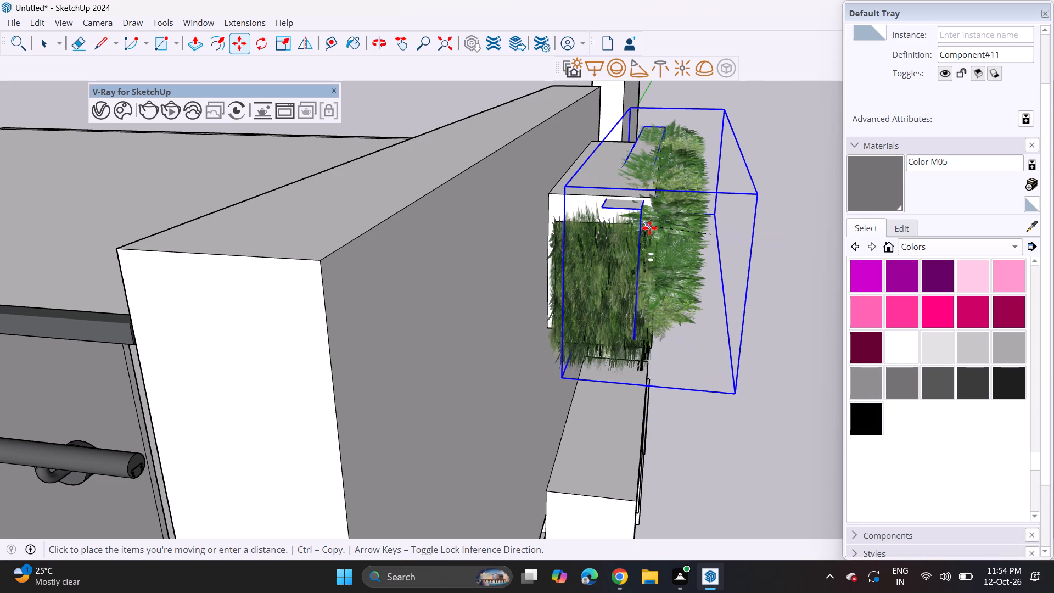
pyautogui.moveTo(678, 256); pyautogui.dragTo(578, 260, button='middle')
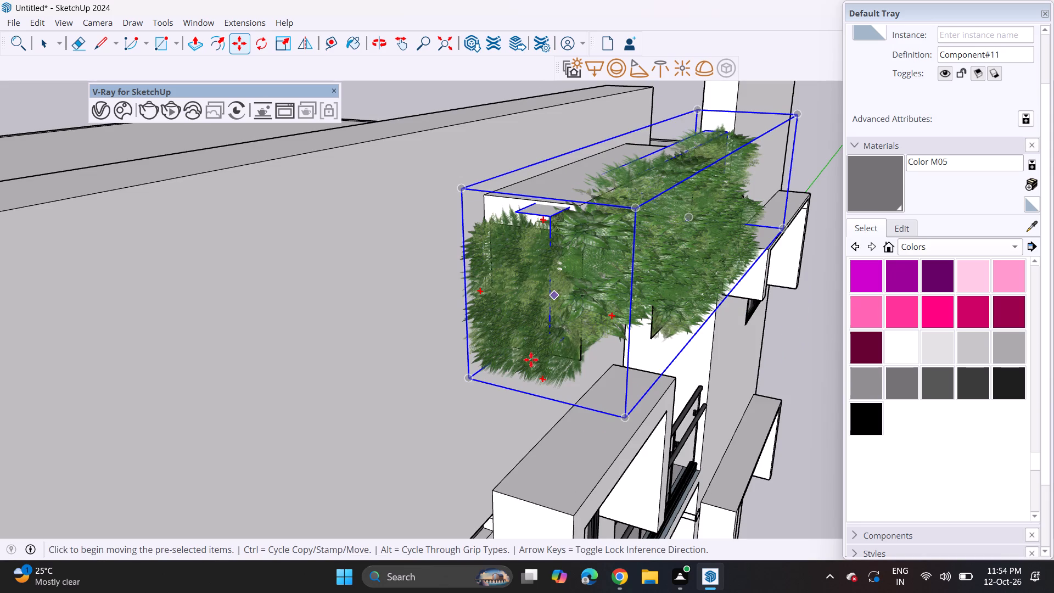
pyautogui.press('space')
pyautogui.click(521, 407)
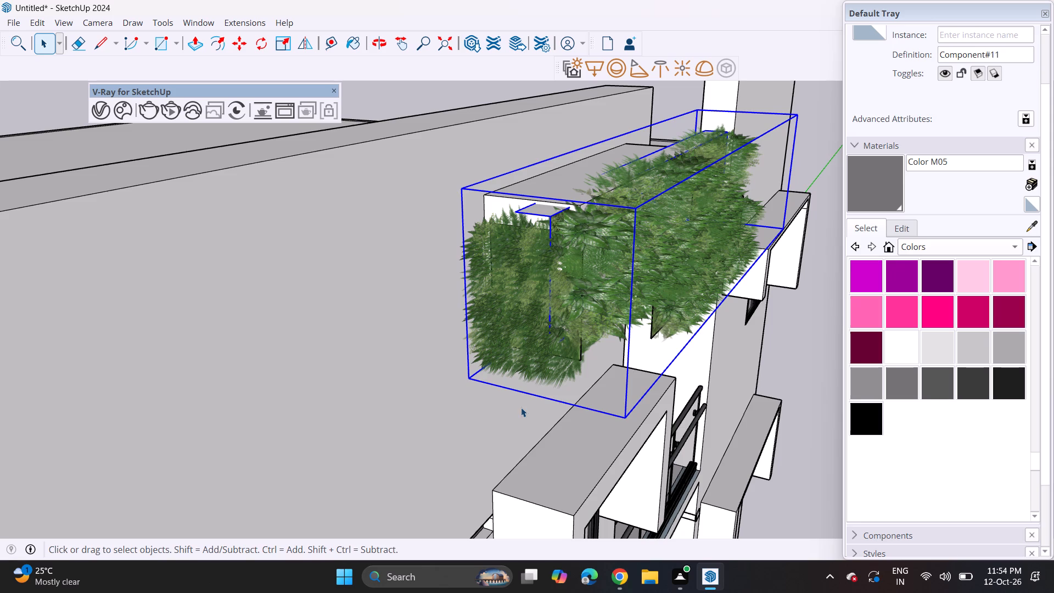
# Move the short hedge at the planter box's end slightly upward to line up with the long-side hedge.
pyautogui.click(527, 356)
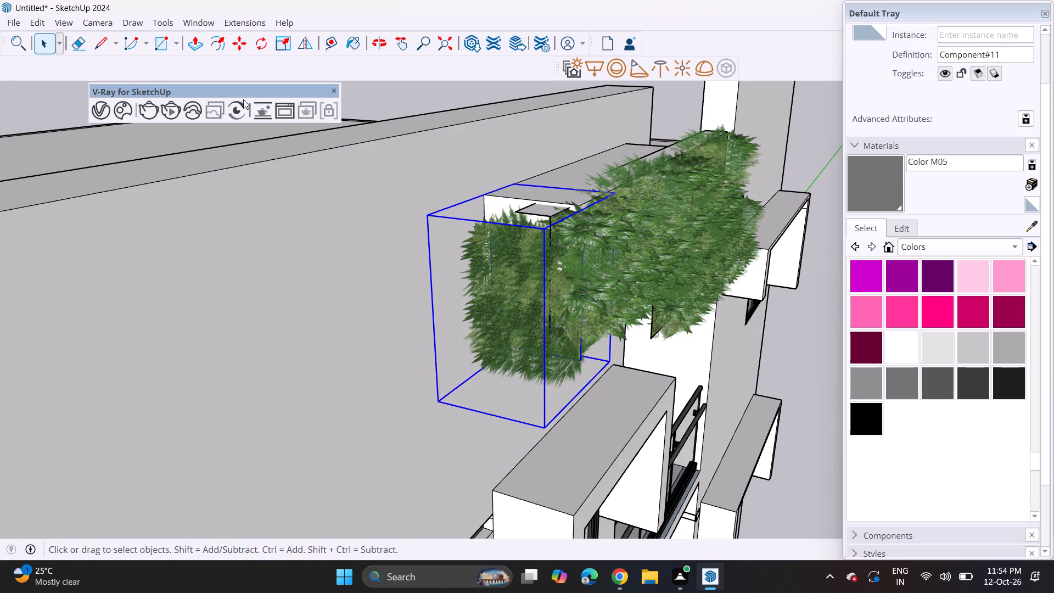
pyautogui.click(243, 48)
pyautogui.click(513, 178)
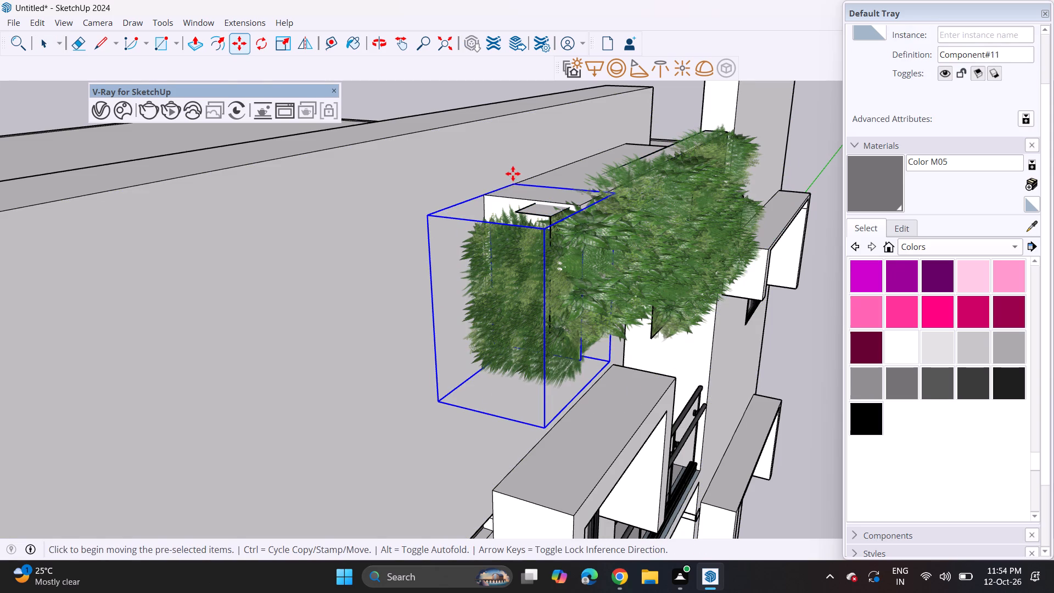
pyautogui.click(499, 154)
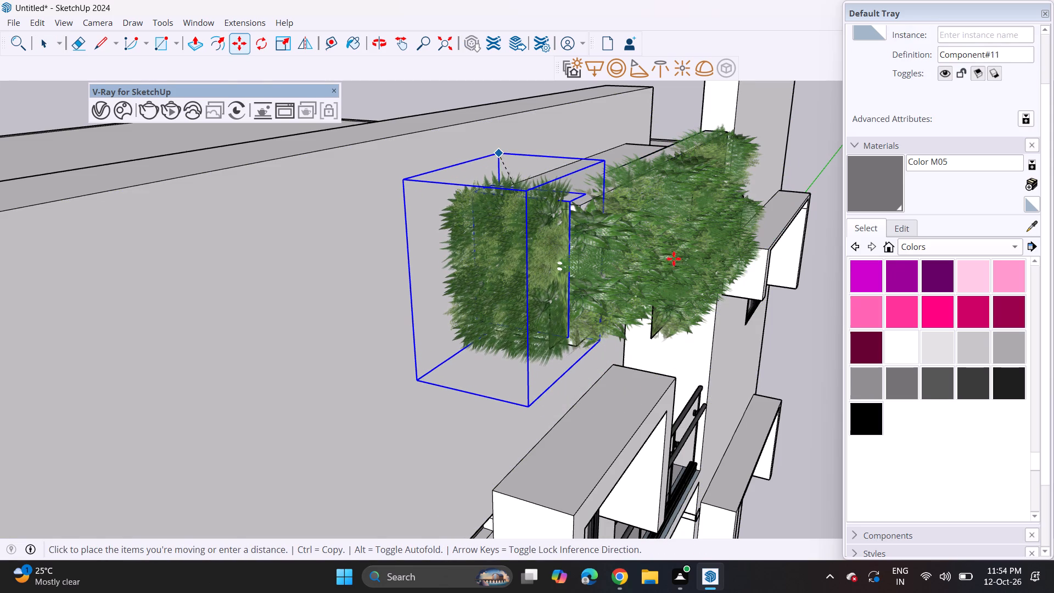
pyautogui.press('space')
pyautogui.click(799, 306)
# Examine the whole building's front and side elevations with the hedges in place.
pyautogui.scroll(-3, 653, 409)
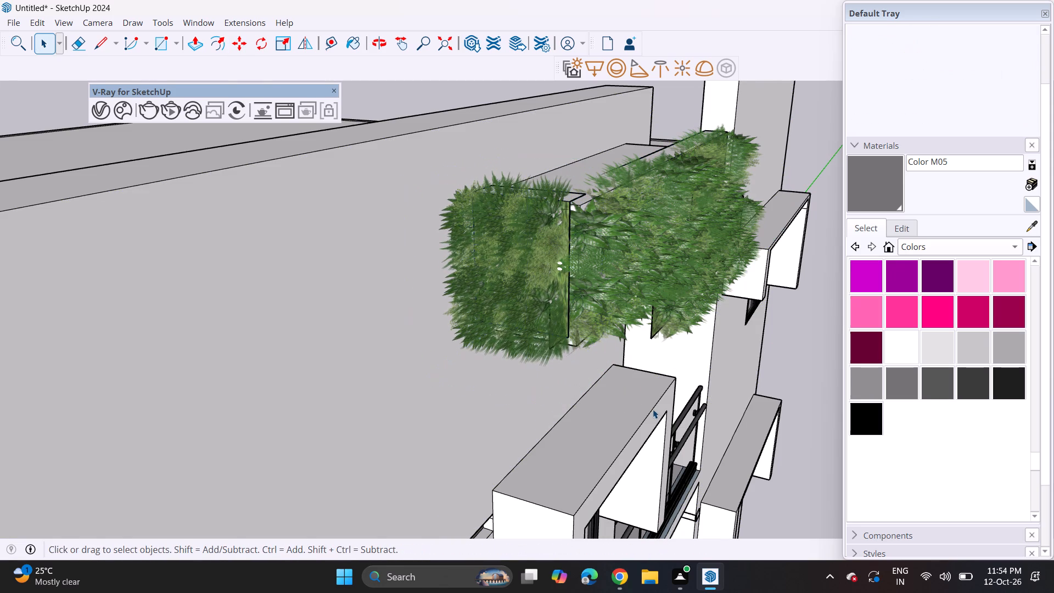
pyautogui.scroll(-1, 653, 409)
pyautogui.moveTo(653, 407); pyautogui.dragTo(606, 313, button='middle')
pyautogui.scroll(-11, 597, 294)
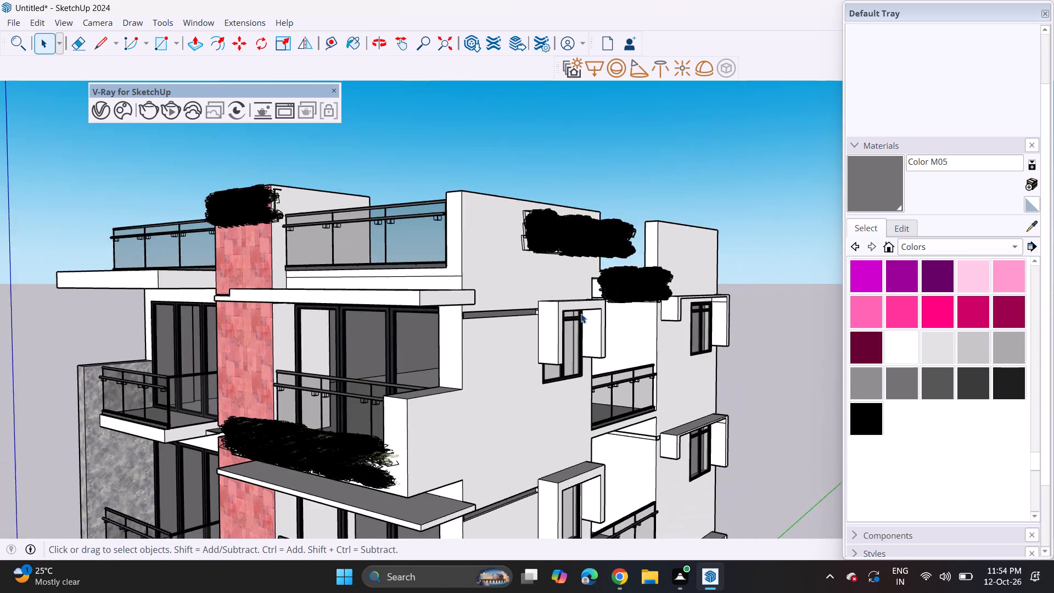
pyautogui.scroll(-7, 581, 314)
pyautogui.moveTo(533, 437); pyautogui.dragTo(531, 417, button='middle')
pyautogui.keyDown('shift'); pyautogui.moveTo(513, 458); pyautogui.dragTo(534, 275, button='middle'); pyautogui.keyUp('shift')
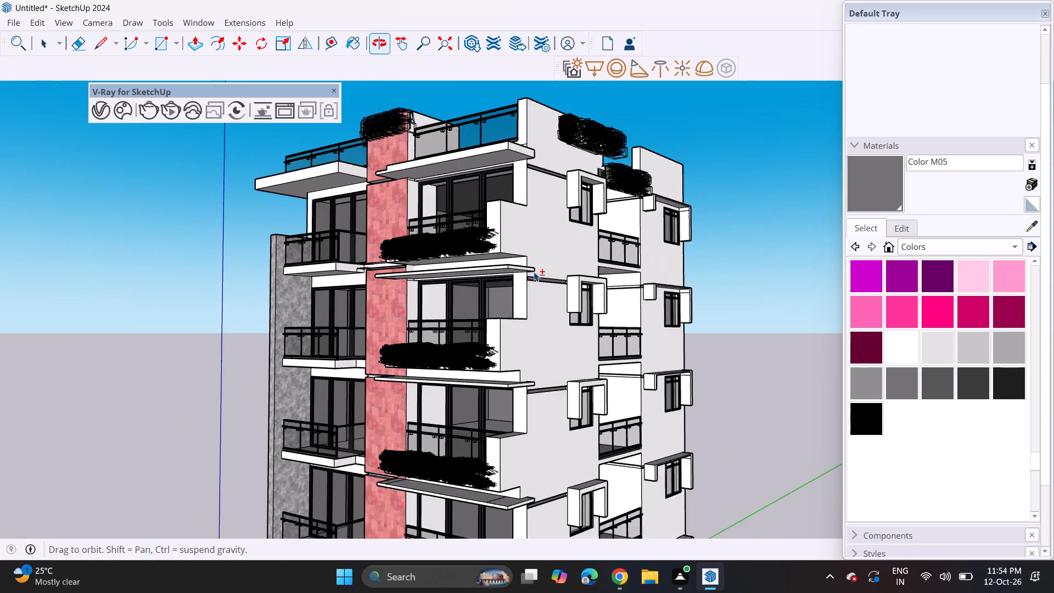
pyautogui.scroll(-4, 534, 271)
pyautogui.keyDown('shift'); pyautogui.moveTo(535, 379); pyautogui.dragTo(546, 291, button='middle'); pyautogui.keyUp('shift')
pyautogui.scroll(-3, 547, 274)
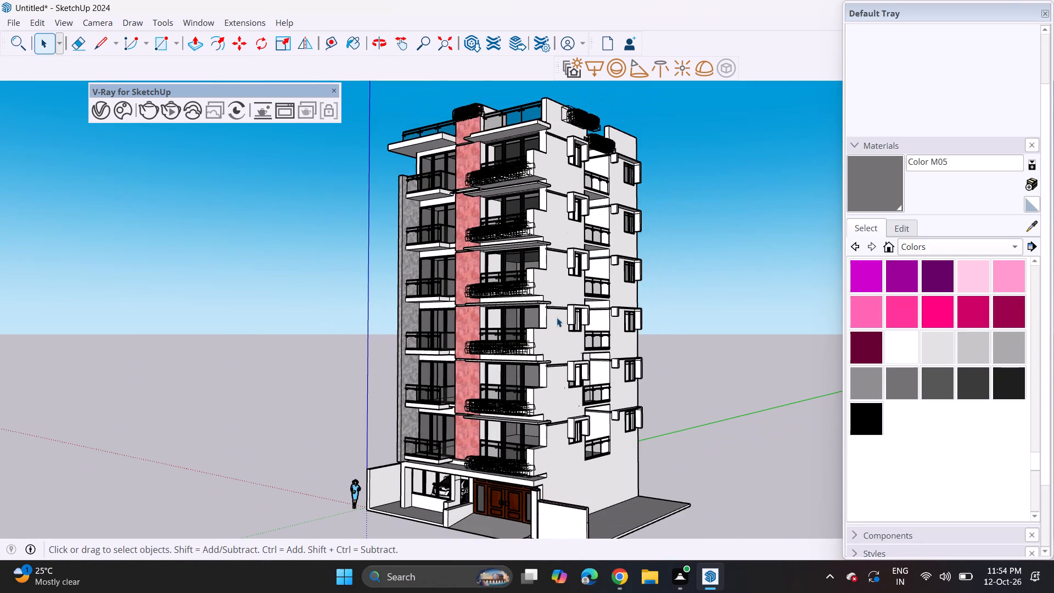
pyautogui.keyDown('shift'); pyautogui.moveTo(554, 396); pyautogui.dragTo(550, 377, button='middle'); pyautogui.keyUp('shift')
pyautogui.click(669, 401)
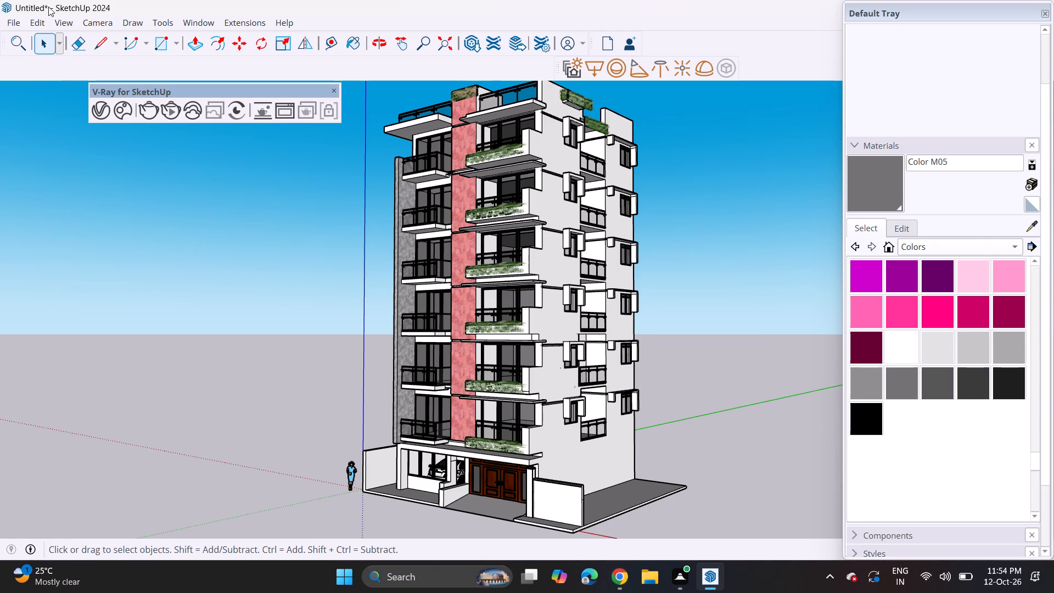
# Import the PLANTS model from the Downloads folder and place it on the ground beside the front boundary wall.
pyautogui.click(13, 26)
pyautogui.click(30, 219)
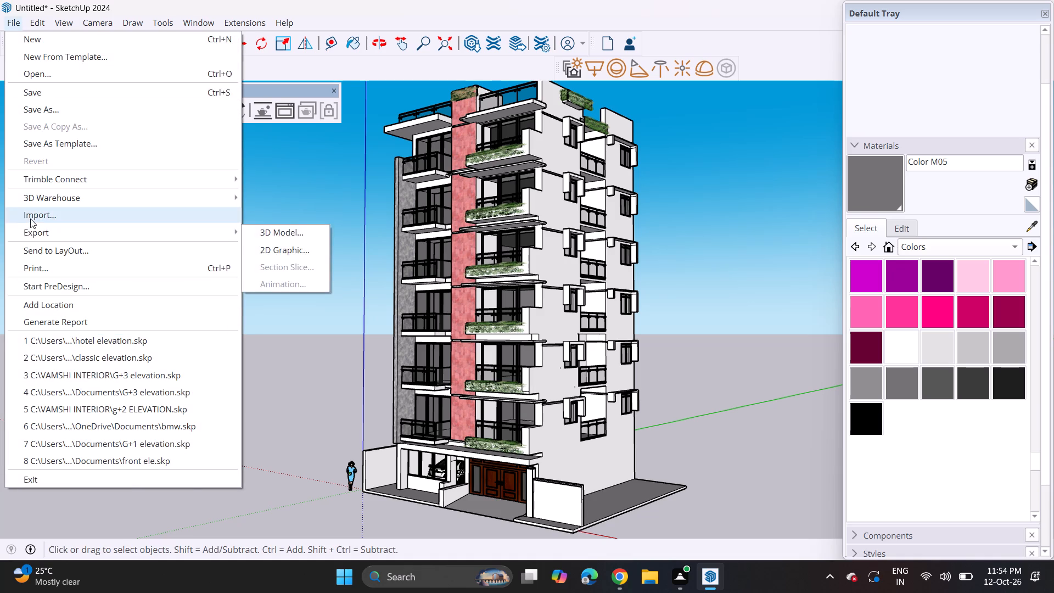
pyautogui.scroll(-15, 202, 195)
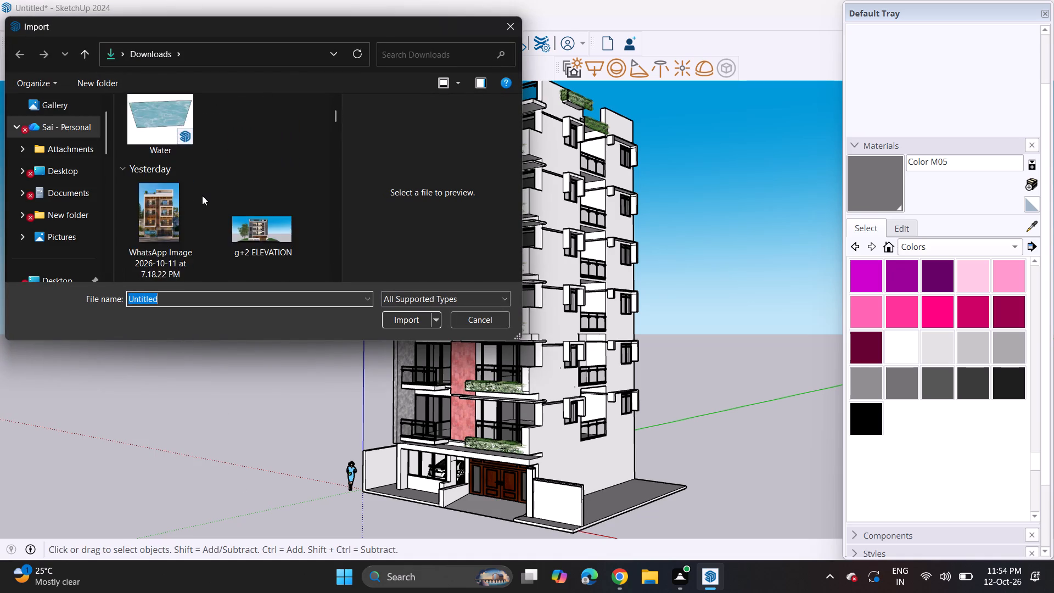
pyautogui.scroll(-18, 202, 195)
pyautogui.scroll(-19, 209, 208)
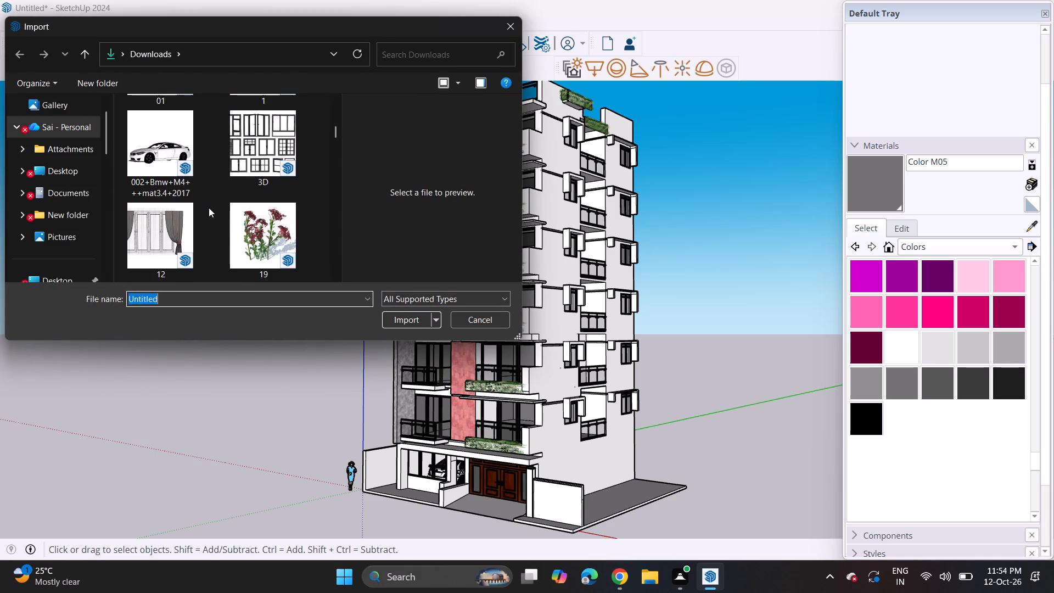
pyautogui.scroll(-20, 209, 208)
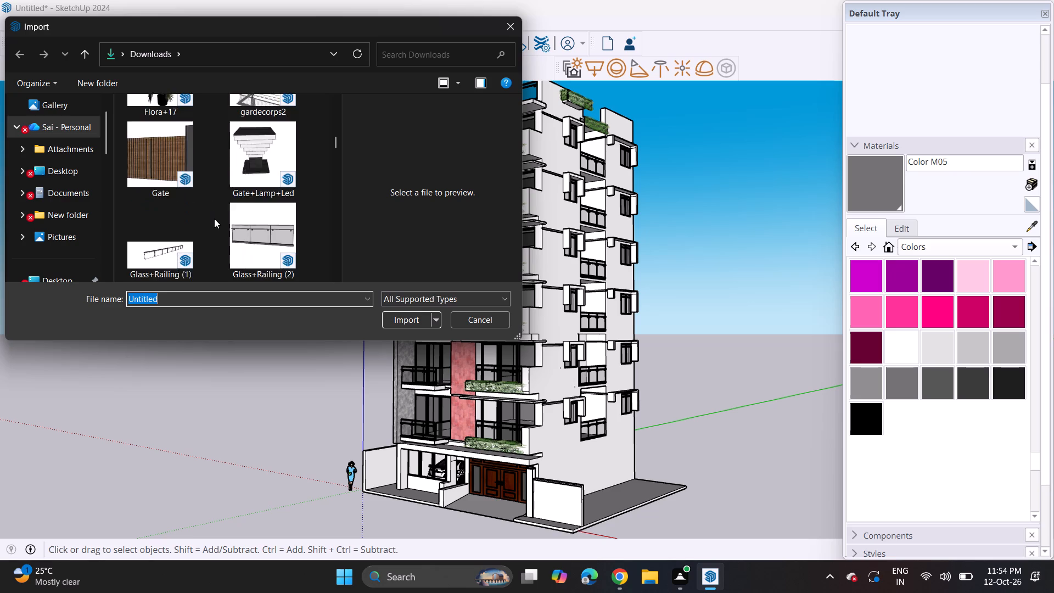
pyautogui.scroll(-14, 214, 219)
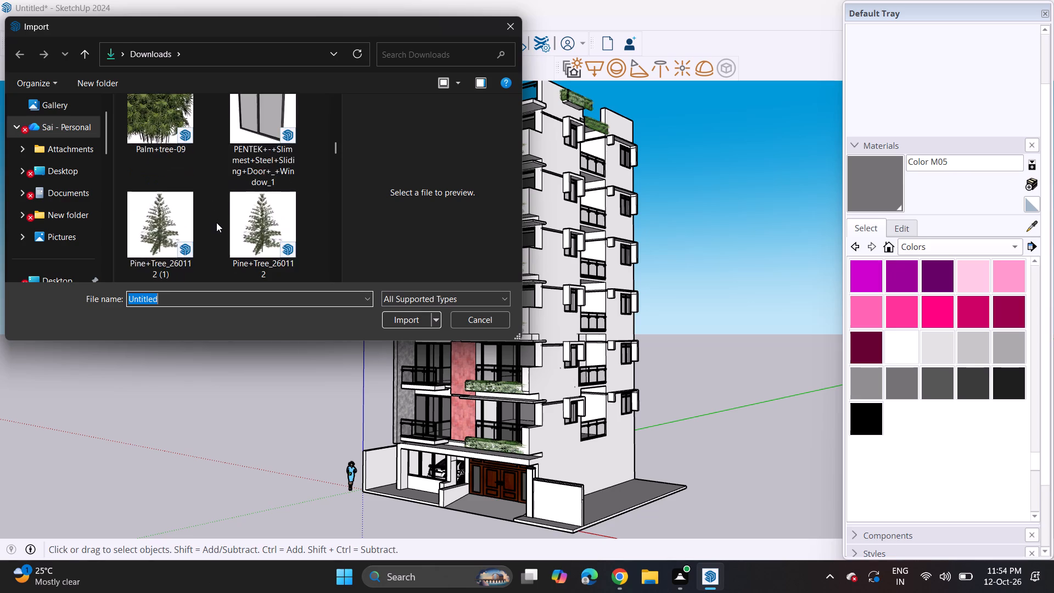
pyautogui.scroll(-10, 216, 222)
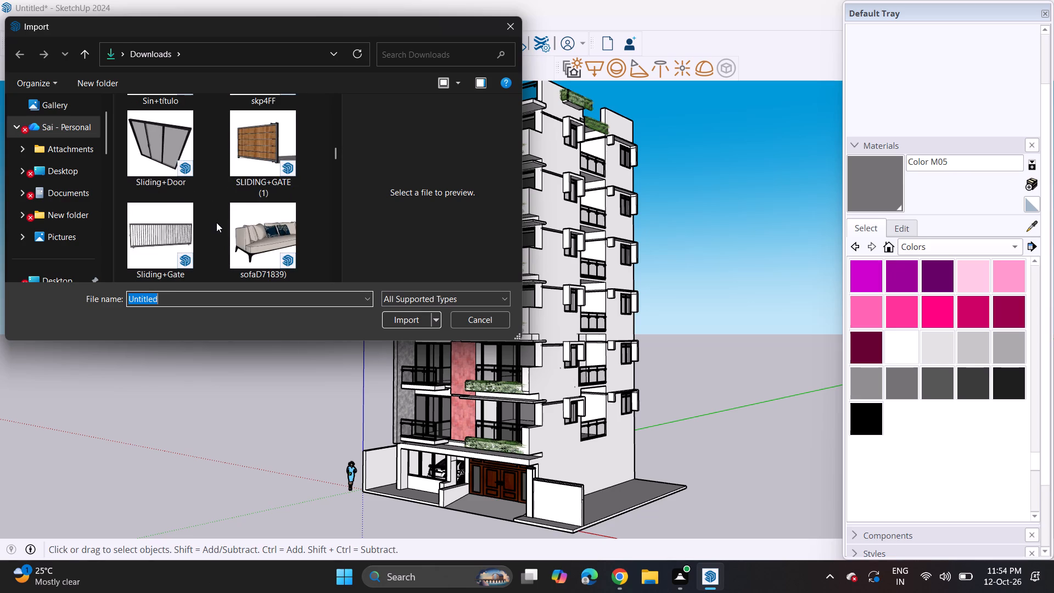
pyautogui.scroll(-7, 216, 222)
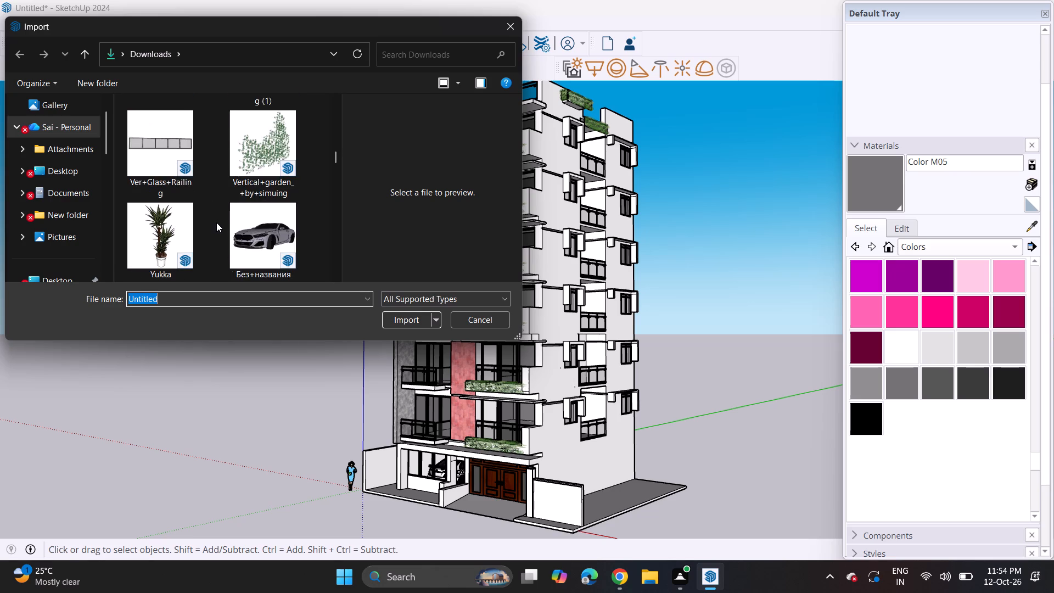
pyautogui.scroll(-3, 216, 222)
pyautogui.scroll(4, 216, 222)
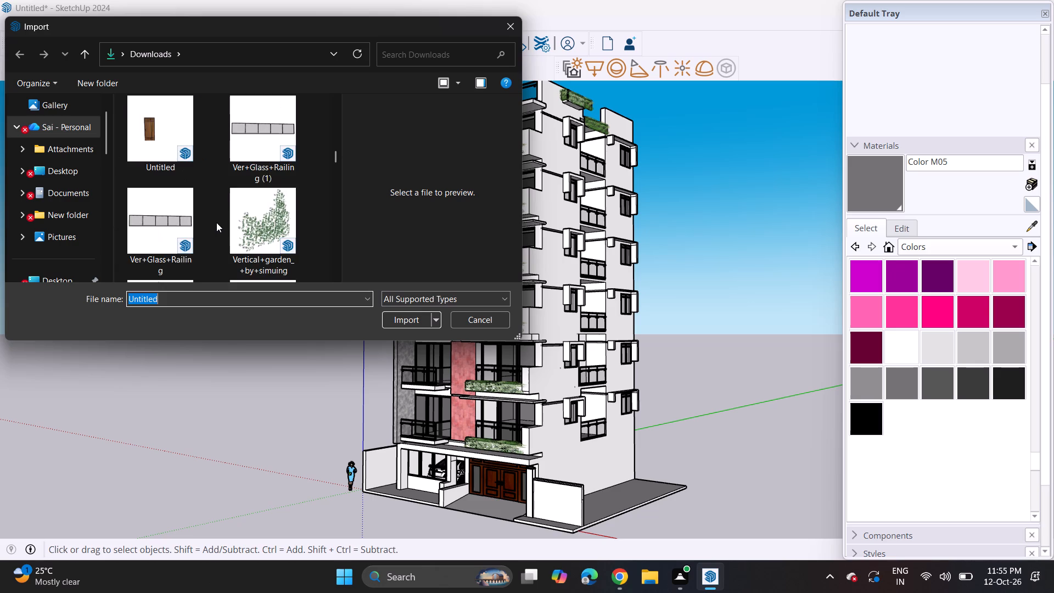
pyautogui.scroll(5, 216, 222)
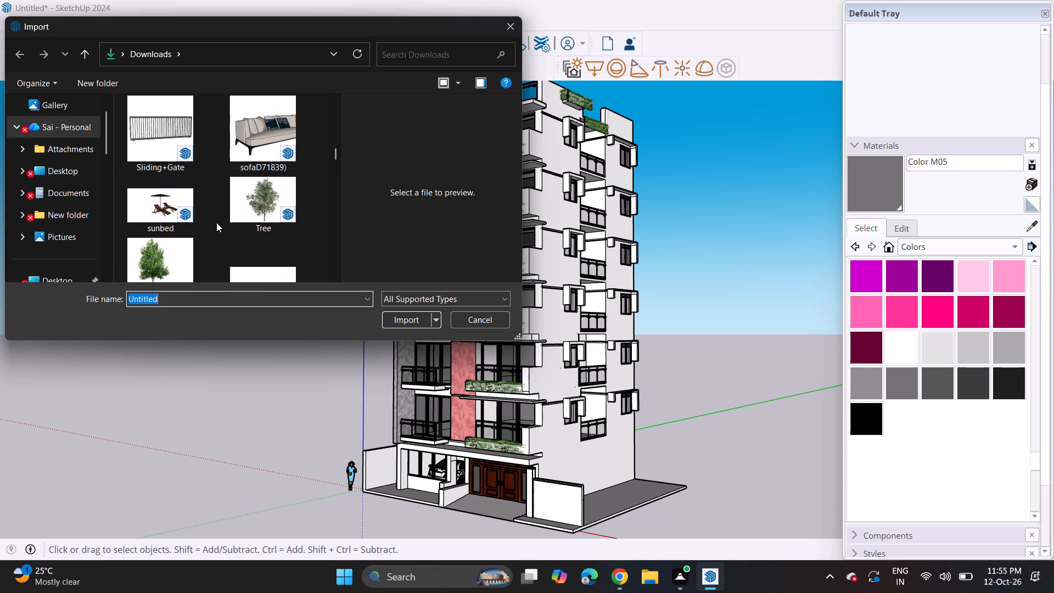
pyautogui.scroll(3, 216, 222)
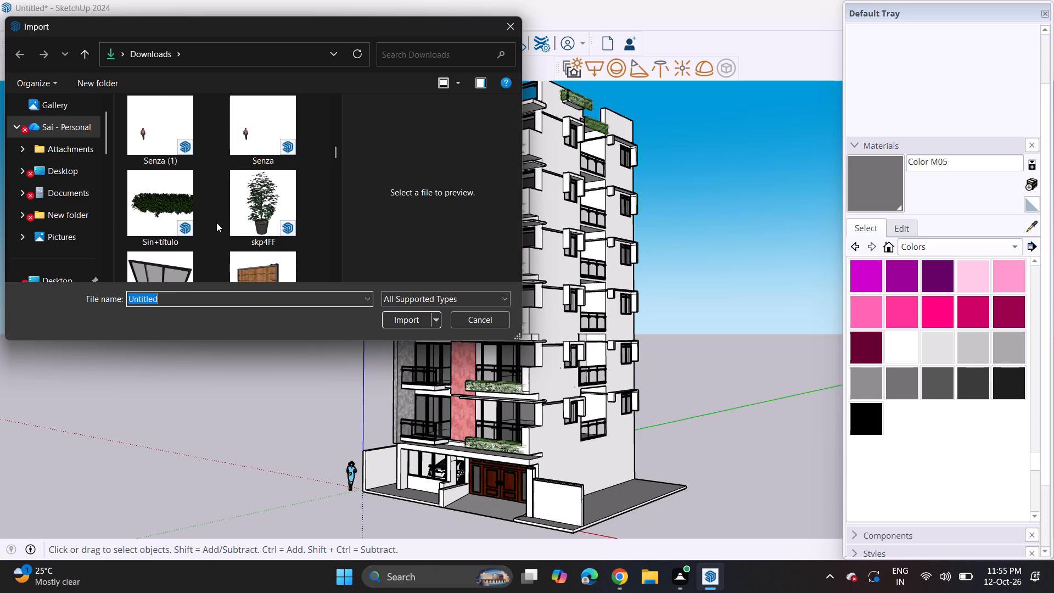
pyautogui.scroll(4, 216, 222)
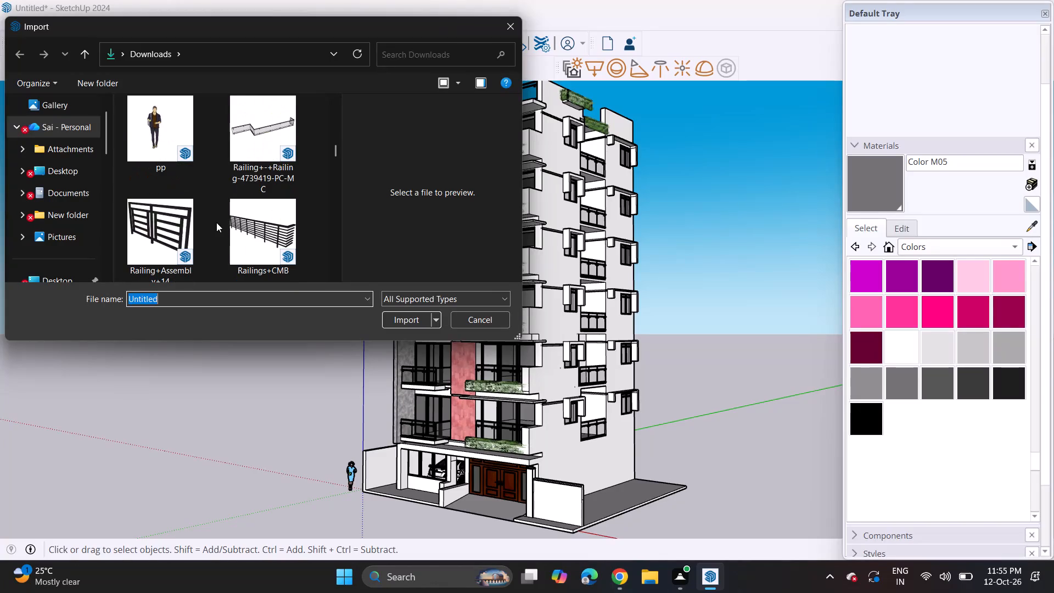
pyautogui.scroll(2, 216, 222)
pyautogui.click(154, 208)
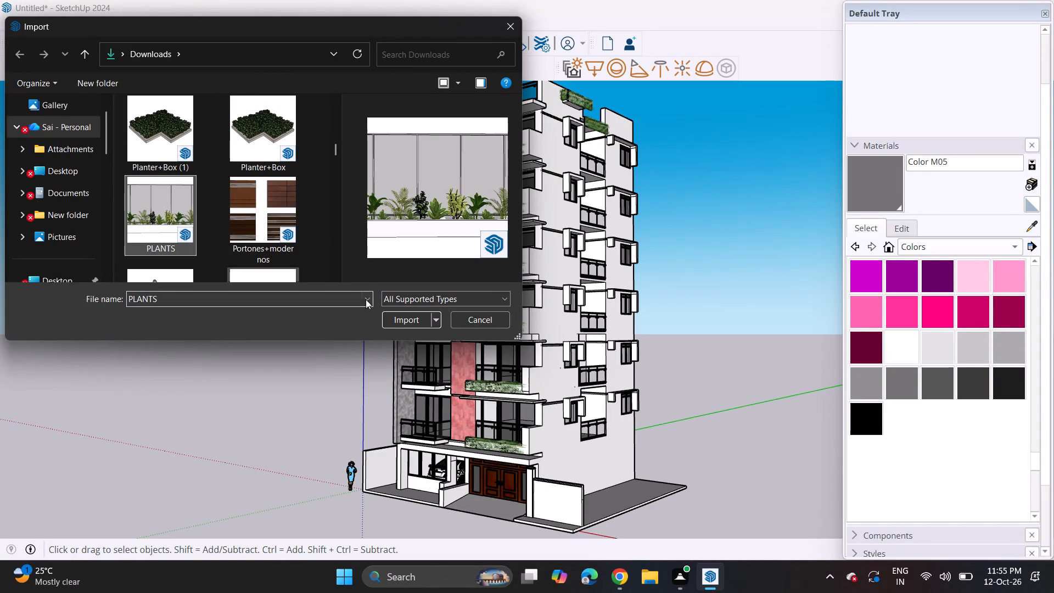
pyautogui.click(413, 319)
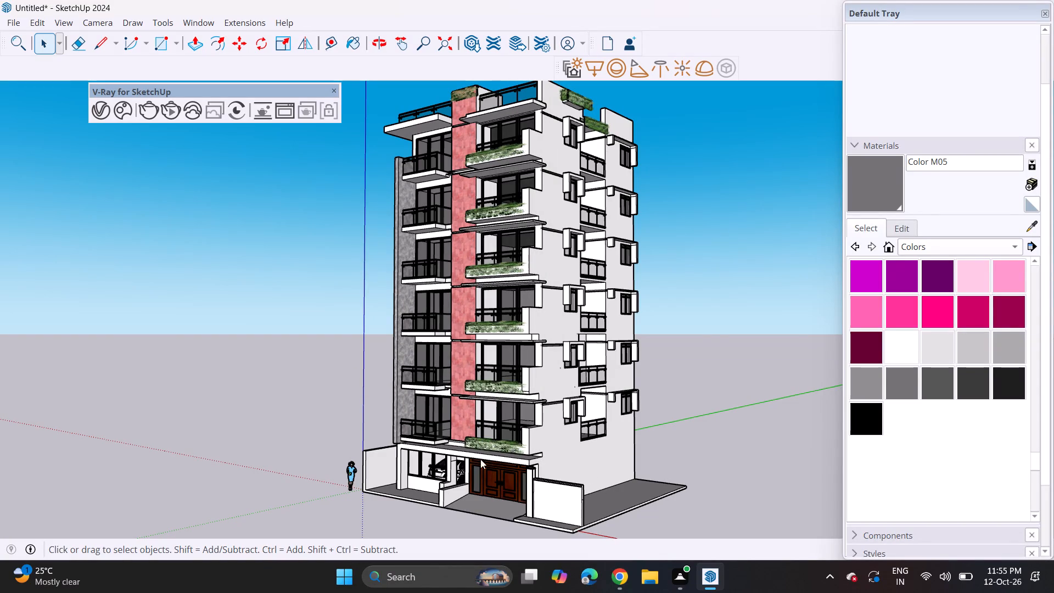
pyautogui.click(659, 328)
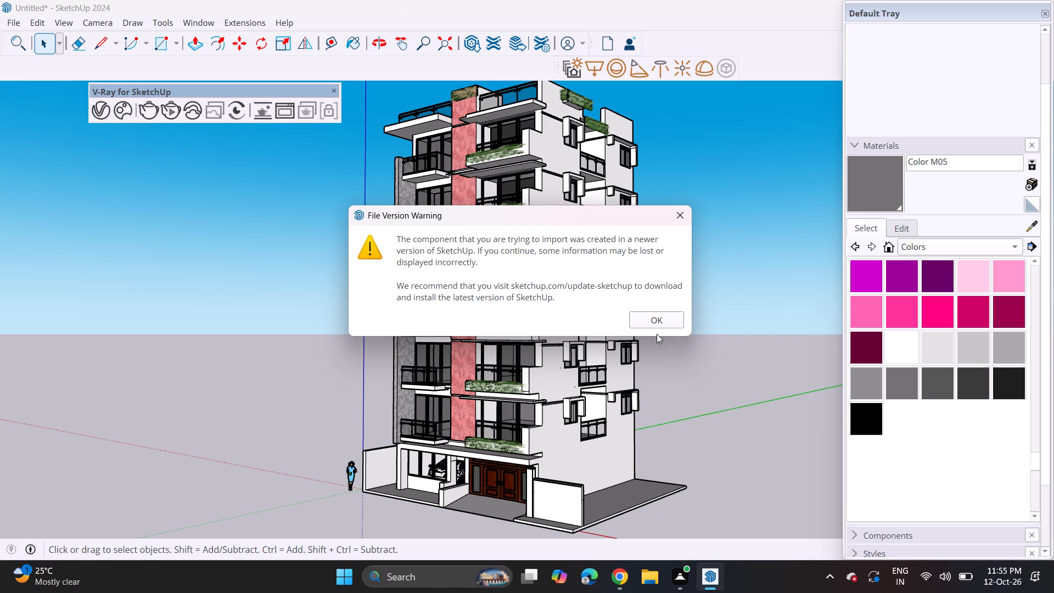
pyautogui.click(660, 318)
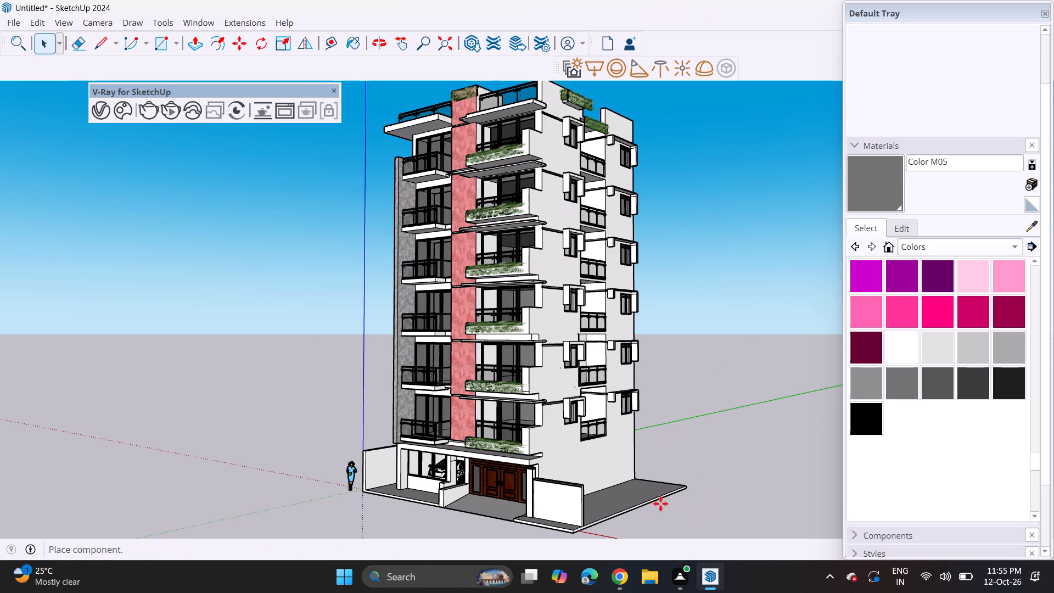
pyautogui.scroll(-4, 605, 513)
pyautogui.click(641, 535)
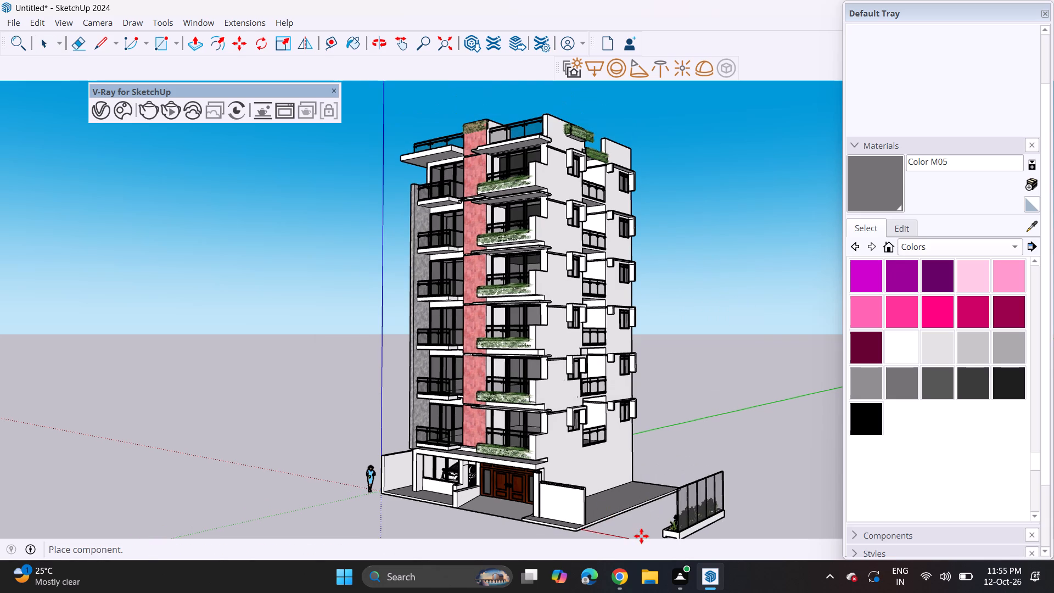
# Explode the imported PLANTS component into its separate parts.
pyautogui.moveTo(601, 522); pyautogui.dragTo(781, 502, button='middle')
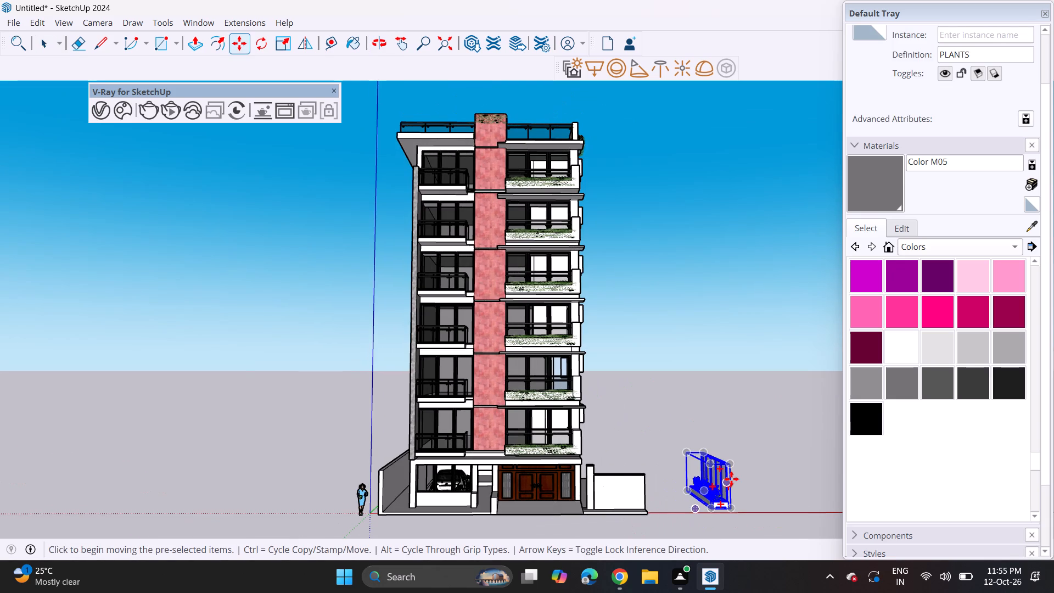
pyautogui.rightClick(732, 479)
pyautogui.click(700, 491)
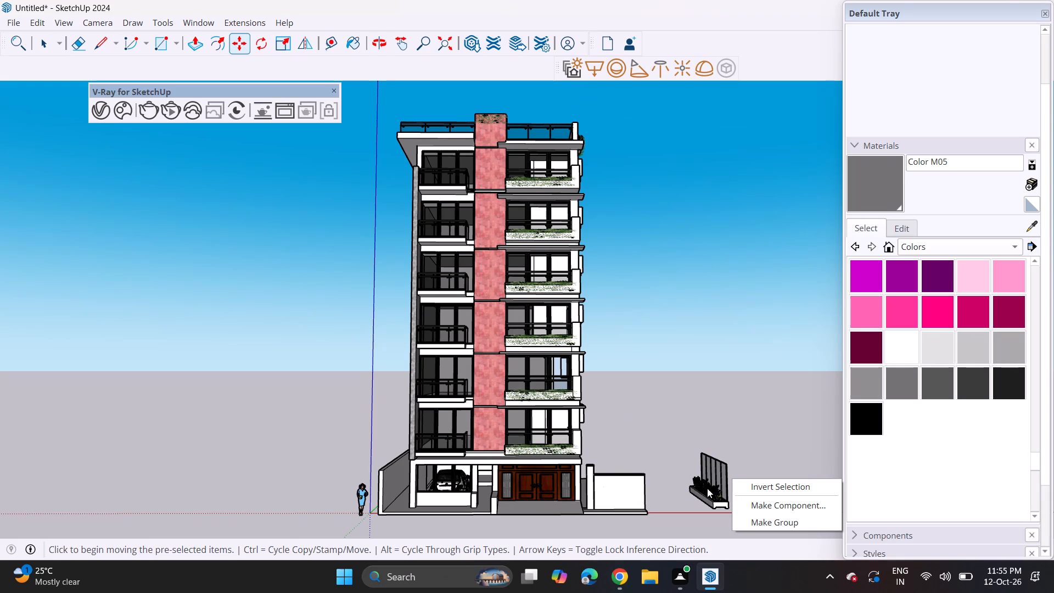
pyautogui.click(707, 488)
pyautogui.moveTo(681, 428); pyautogui.dragTo(674, 481)
pyautogui.rightClick(704, 478)
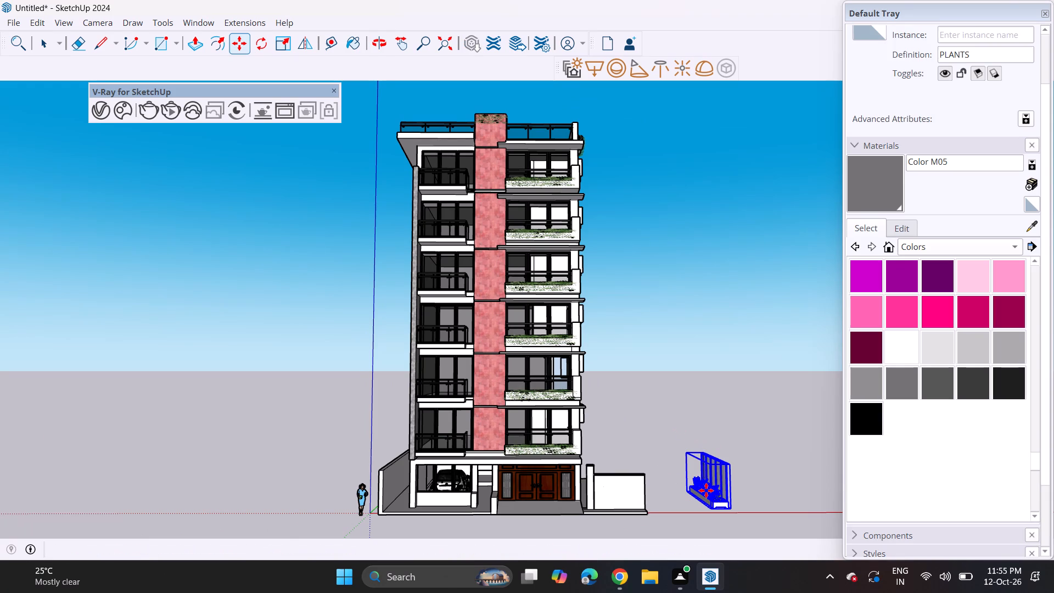
pyautogui.rightClick(714, 487)
pyautogui.press('Escape')
pyautogui.press('space')
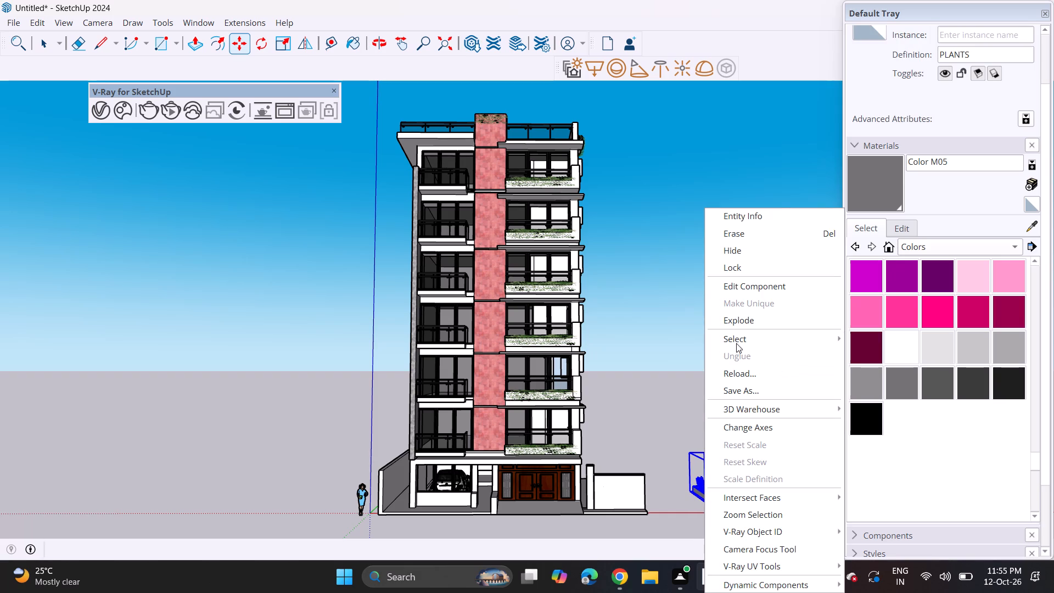
pyautogui.click(750, 317)
pyautogui.click(725, 478)
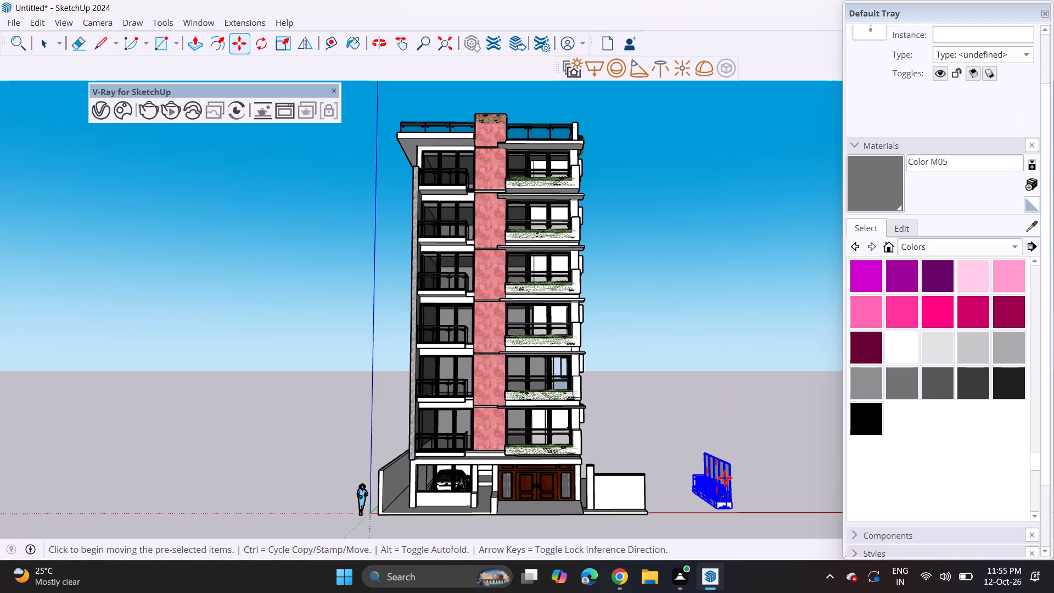
# Delete the tall framed panel that stands behind the imported plants.
pyautogui.press('space')
pyautogui.click(727, 464)
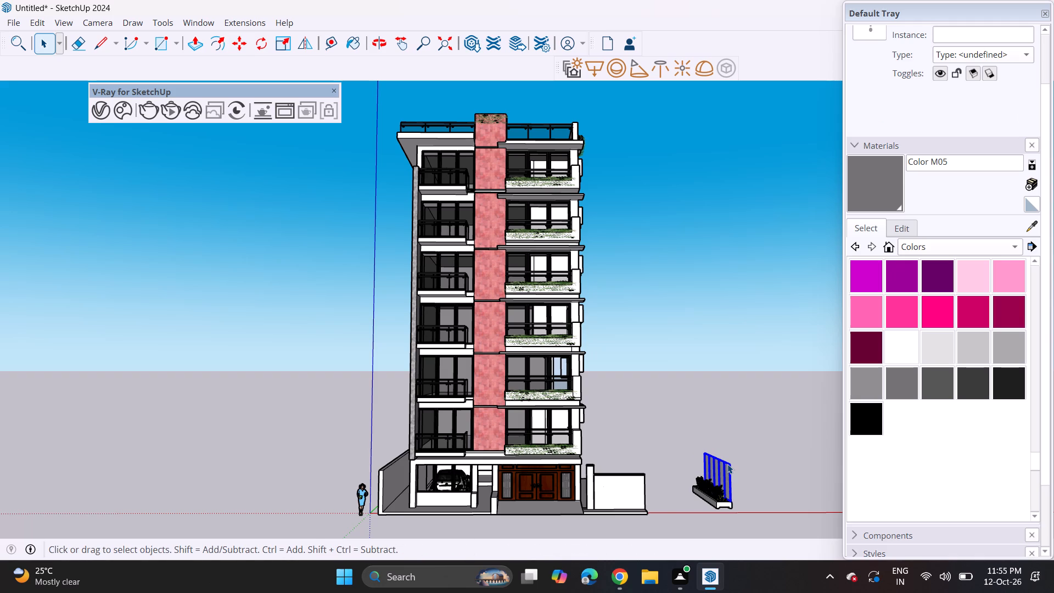
pyautogui.press('Delete')
# Group the remaining plants together with their planter box.
pyautogui.moveTo(683, 433); pyautogui.dragTo(770, 541)
pyautogui.rightClick(718, 500)
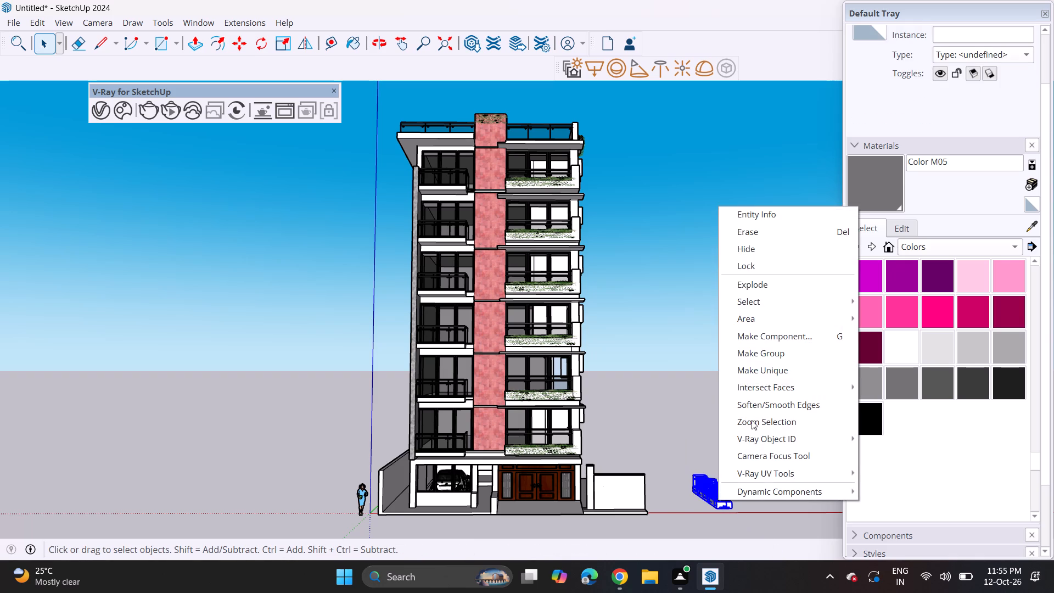
pyautogui.click(764, 353)
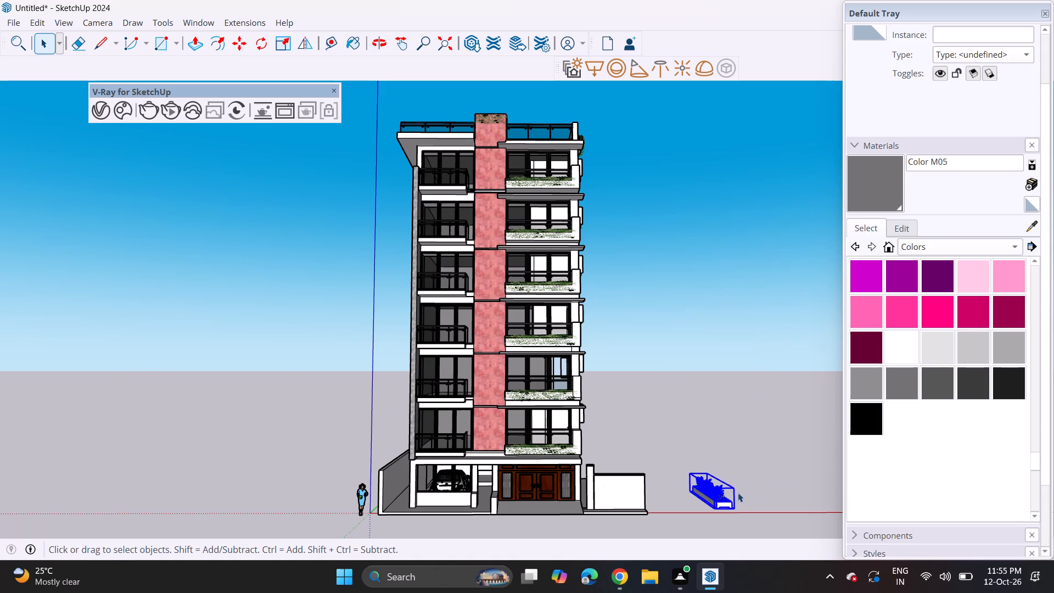
# Rotate the planter group a quarter turn on the ground plane so it runs parallel to the building's front.
pyautogui.click(266, 46)
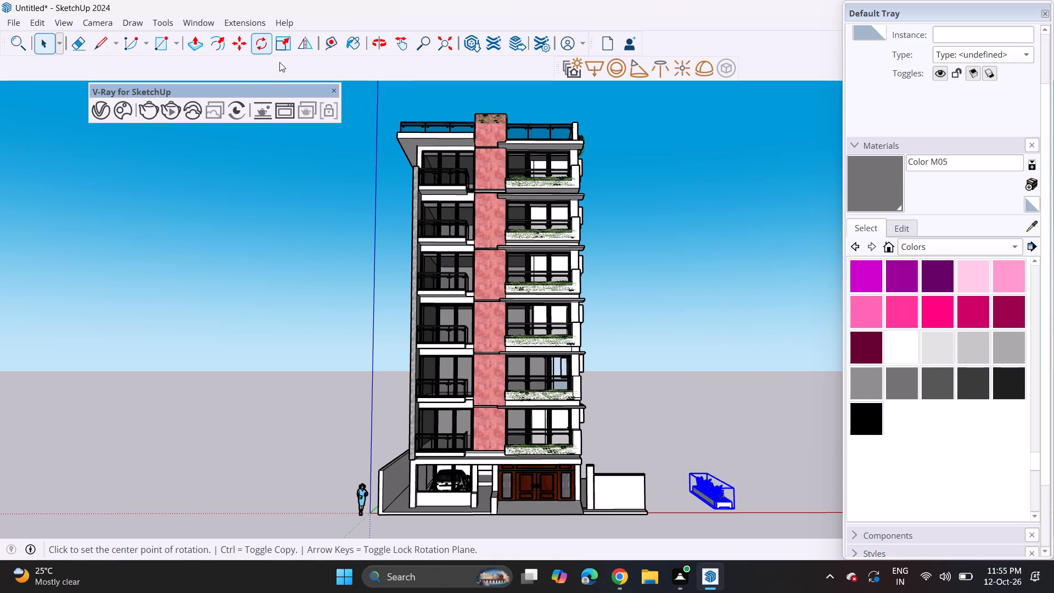
pyautogui.scroll(-2, 697, 404)
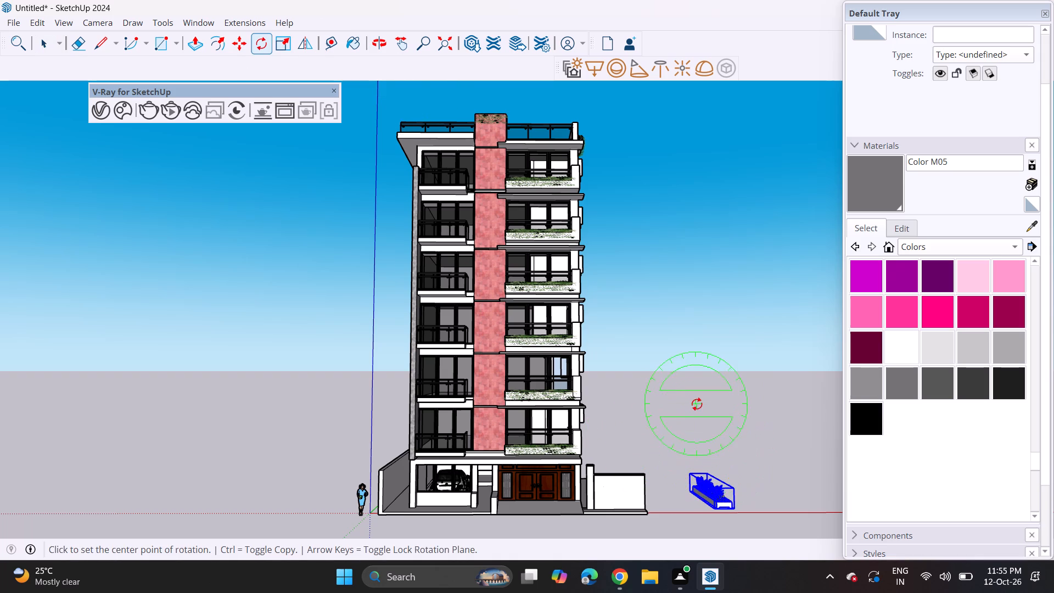
pyautogui.scroll(-2, 697, 404)
pyautogui.scroll(-2, 644, 430)
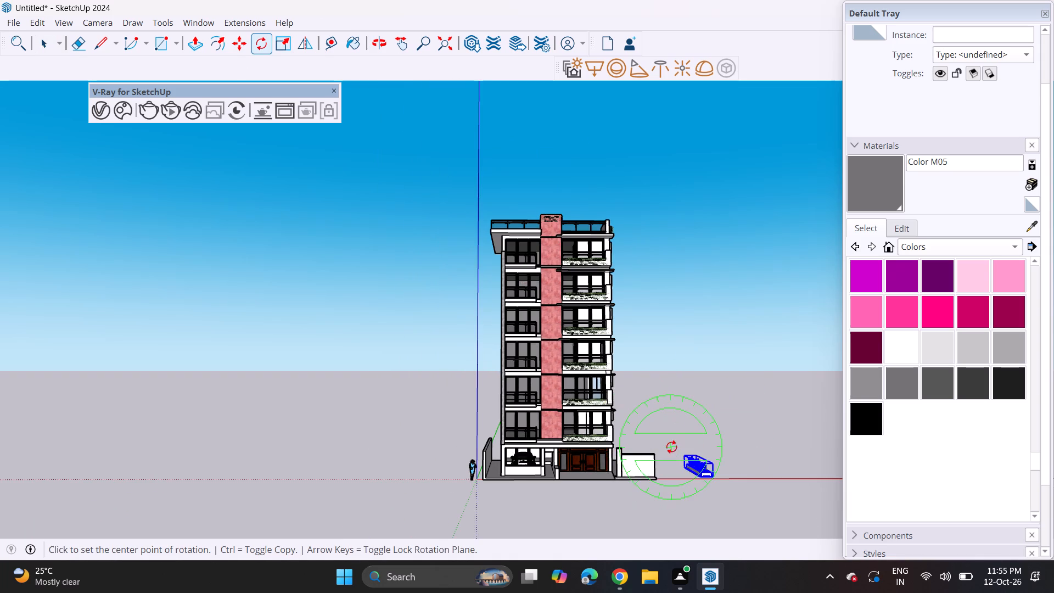
pyautogui.moveTo(671, 447); pyautogui.dragTo(680, 546, button='middle')
pyautogui.scroll(1, 704, 478)
pyautogui.click(707, 480)
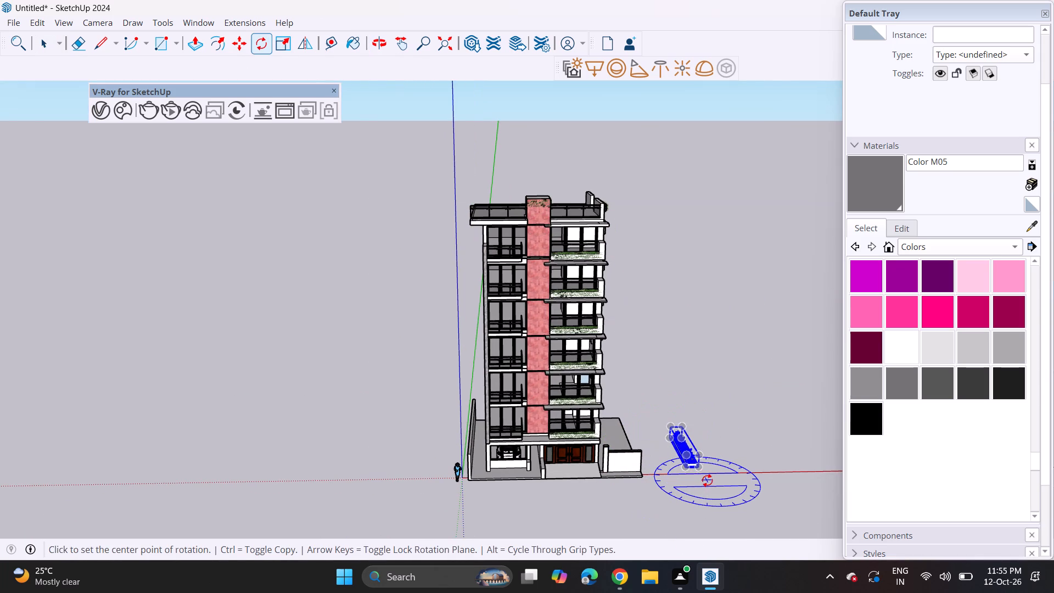
pyautogui.click(734, 480)
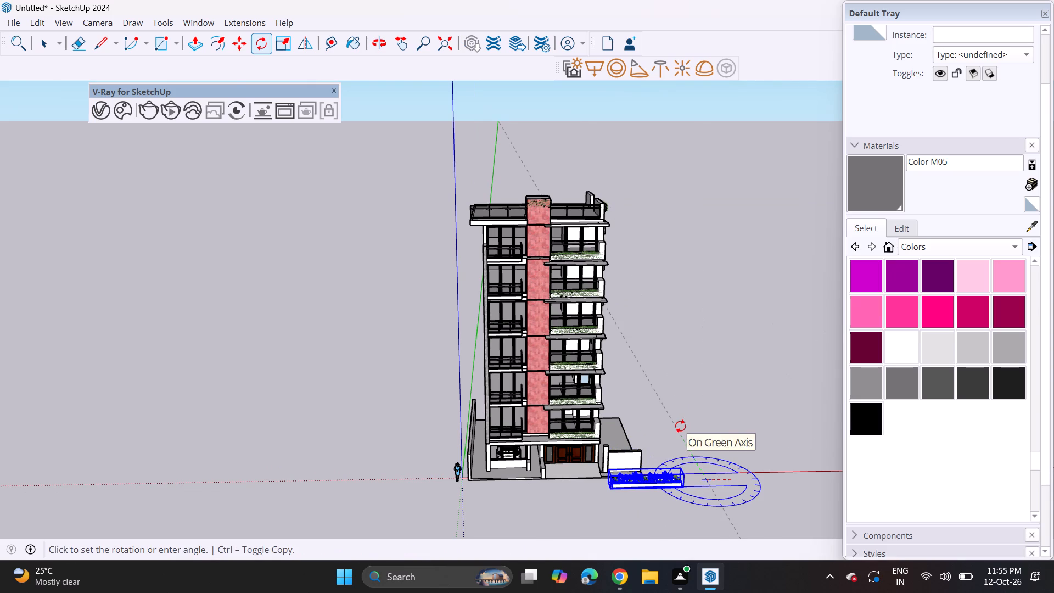
pyautogui.click(680, 426)
# Move the planter group onto the forecourt in front of the ground-floor car bay.
pyautogui.scroll(16, 674, 479)
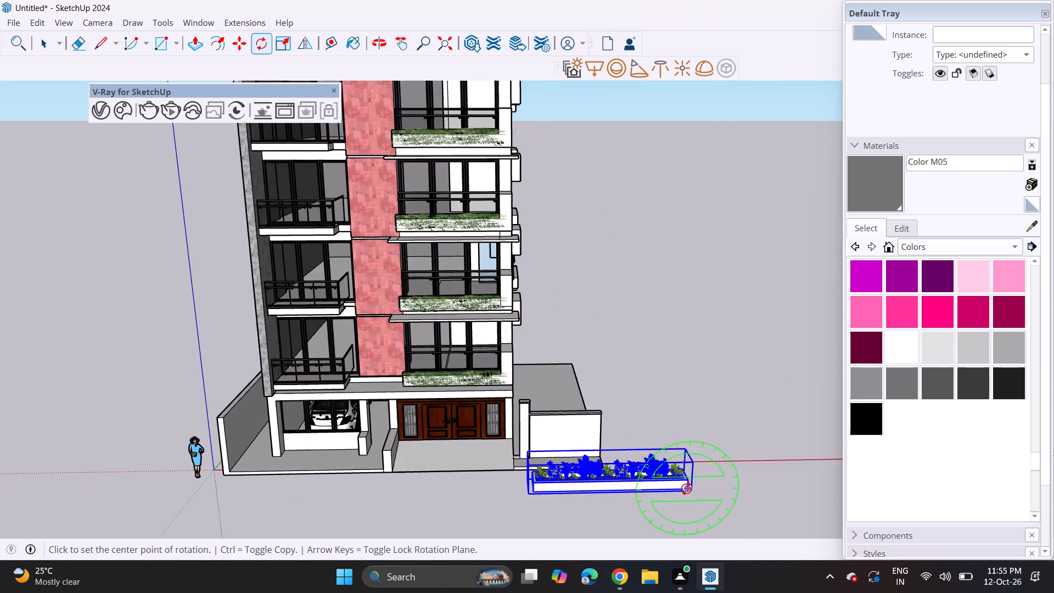
pyautogui.scroll(1, 686, 489)
pyautogui.press(',')
pyautogui.press('m')
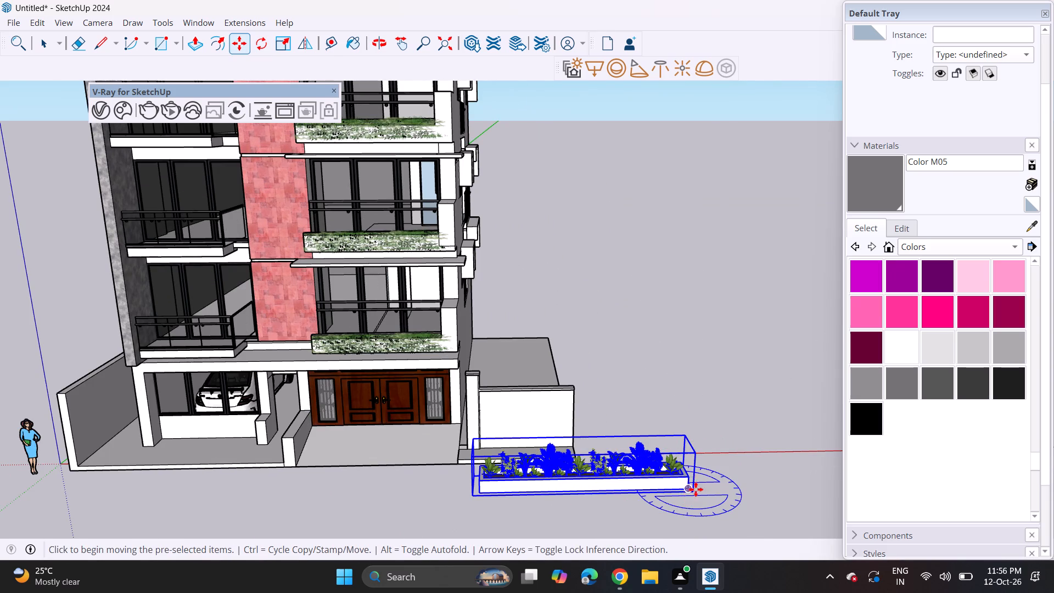
pyautogui.click(689, 491)
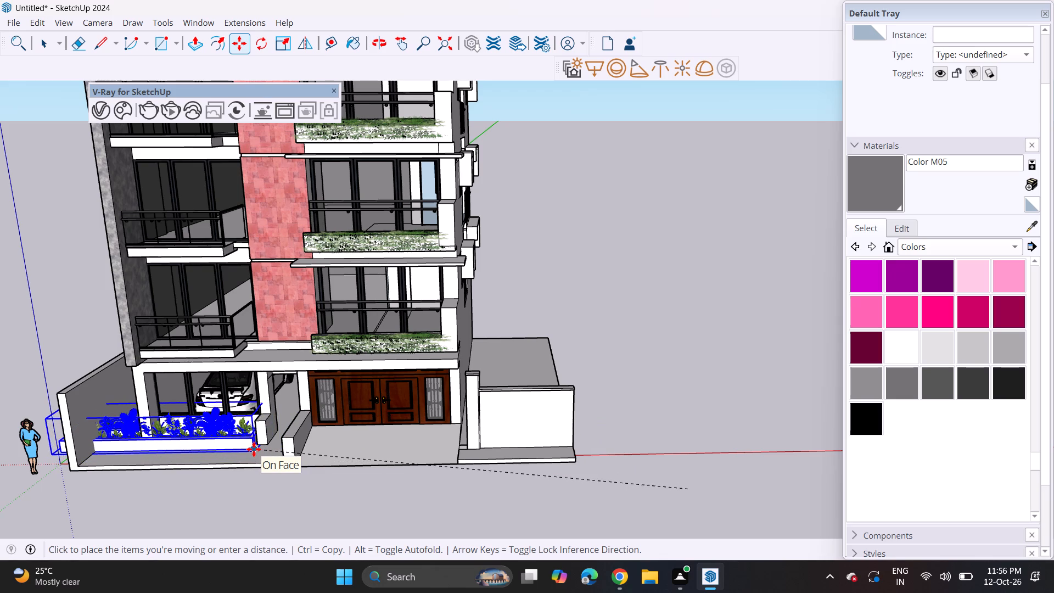
pyautogui.click(255, 447)
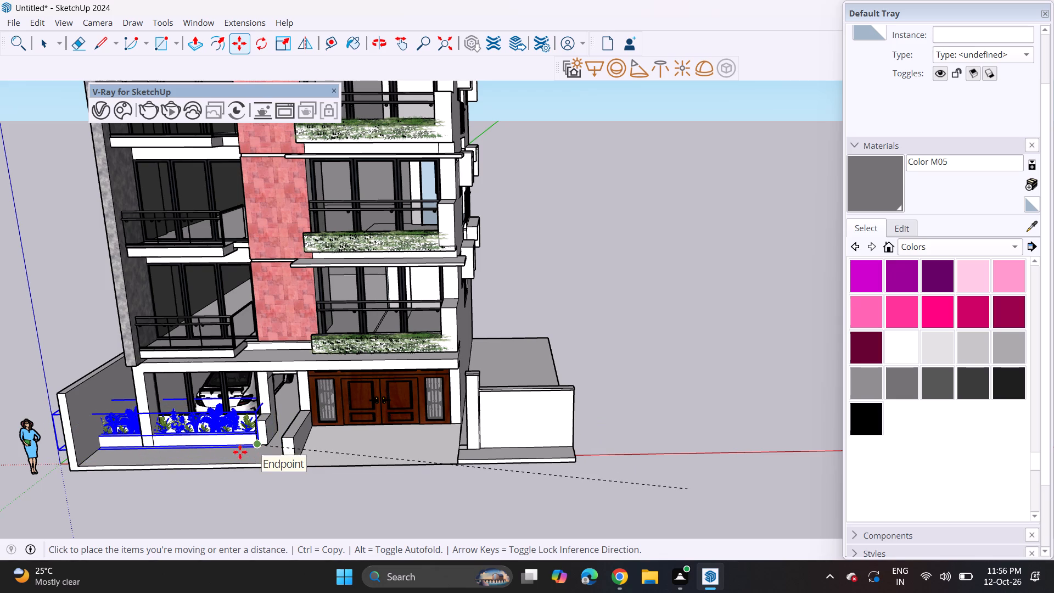
pyautogui.moveTo(98, 437); pyautogui.dragTo(254, 407, button='middle')
pyautogui.scroll(-4, 203, 431)
pyautogui.keyDown('shift'); pyautogui.moveTo(151, 466); pyautogui.dragTo(315, 414, button='middle'); pyautogui.keyUp('shift')
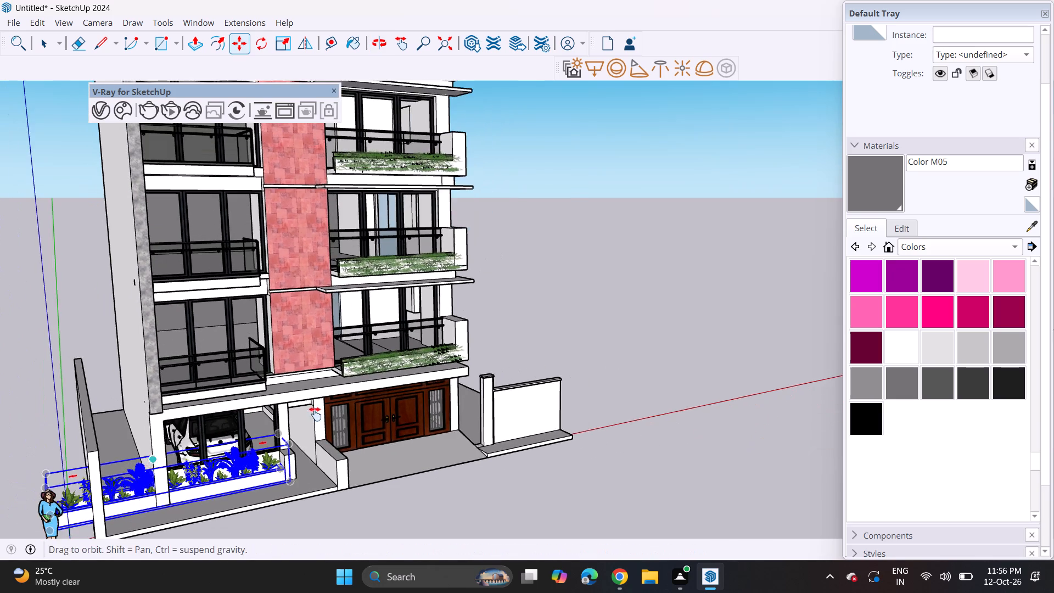
# Scale the planter group shorter along its length so its outer end stops at the car bay's corner column.
pyautogui.keyDown('shift'); pyautogui.moveTo(315, 414); pyautogui.dragTo(362, 395, button='middle'); pyautogui.keyUp('shift')
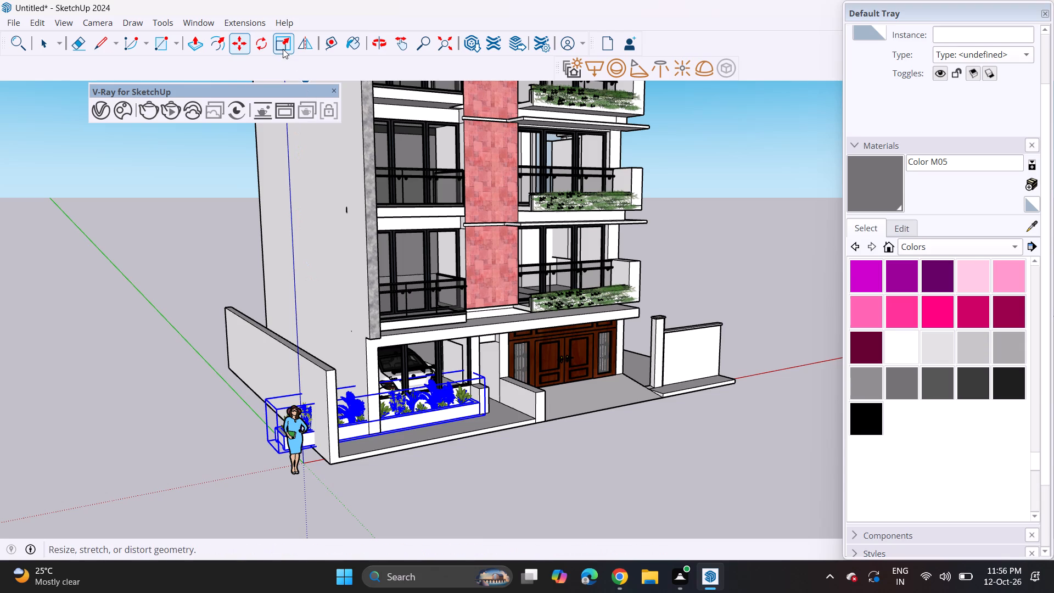
pyautogui.click(283, 49)
pyautogui.moveTo(267, 431); pyautogui.dragTo(296, 424)
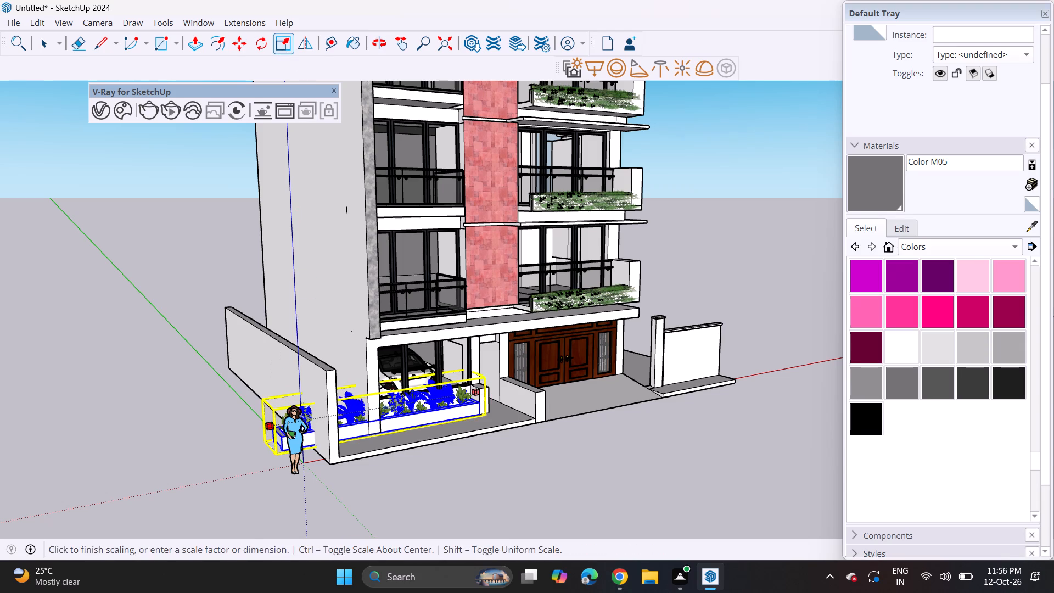
pyautogui.scroll(3, 377, 419)
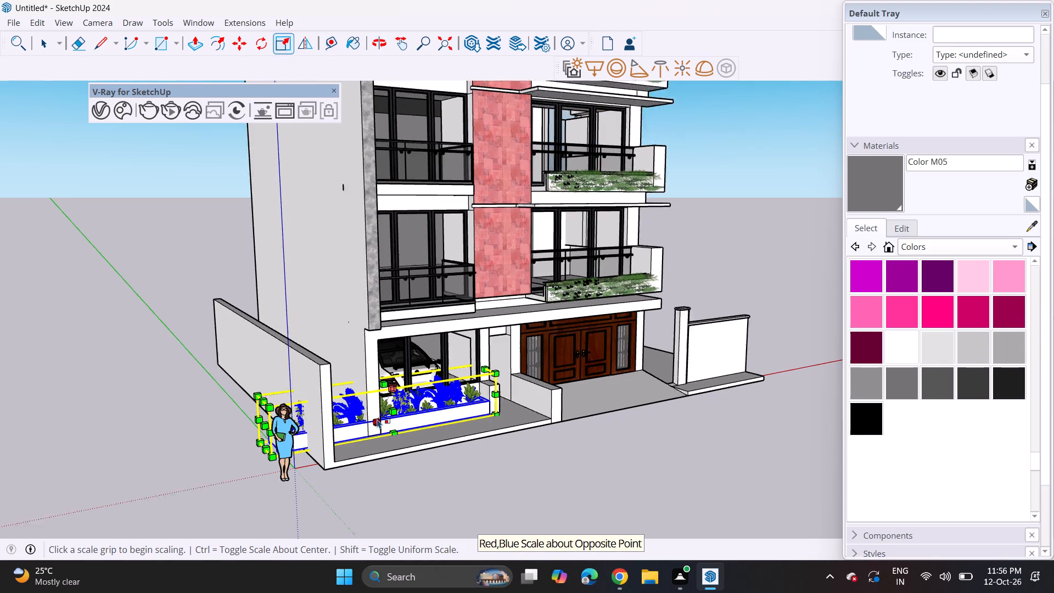
pyautogui.scroll(6, 377, 419)
pyautogui.scroll(-4, 170, 443)
pyautogui.moveTo(97, 440); pyautogui.dragTo(137, 445, button='middle')
pyautogui.click(175, 470)
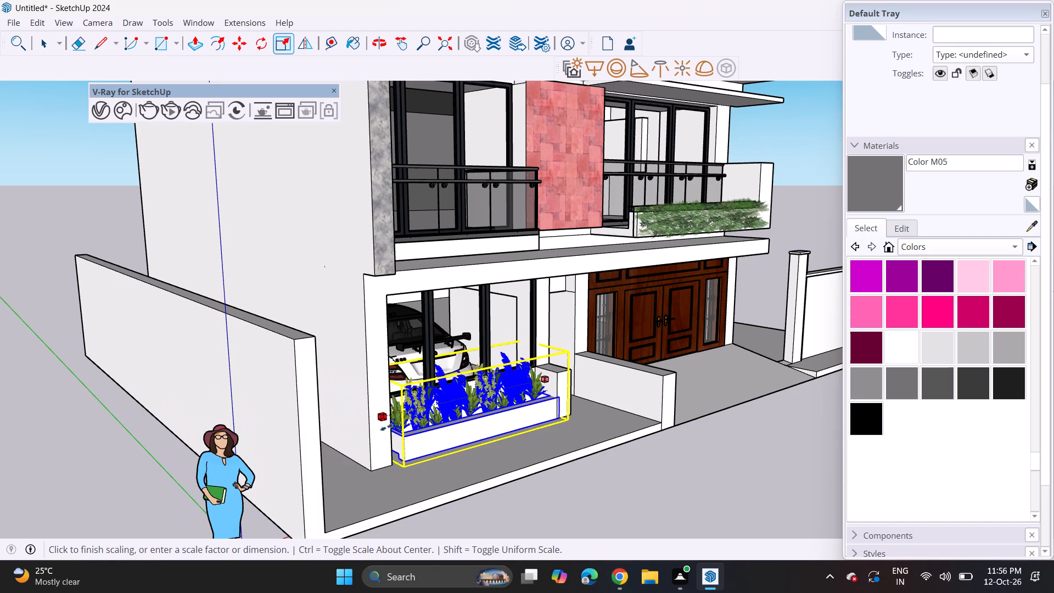
pyautogui.click(389, 430)
pyautogui.moveTo(575, 417); pyautogui.dragTo(421, 393, button='middle')
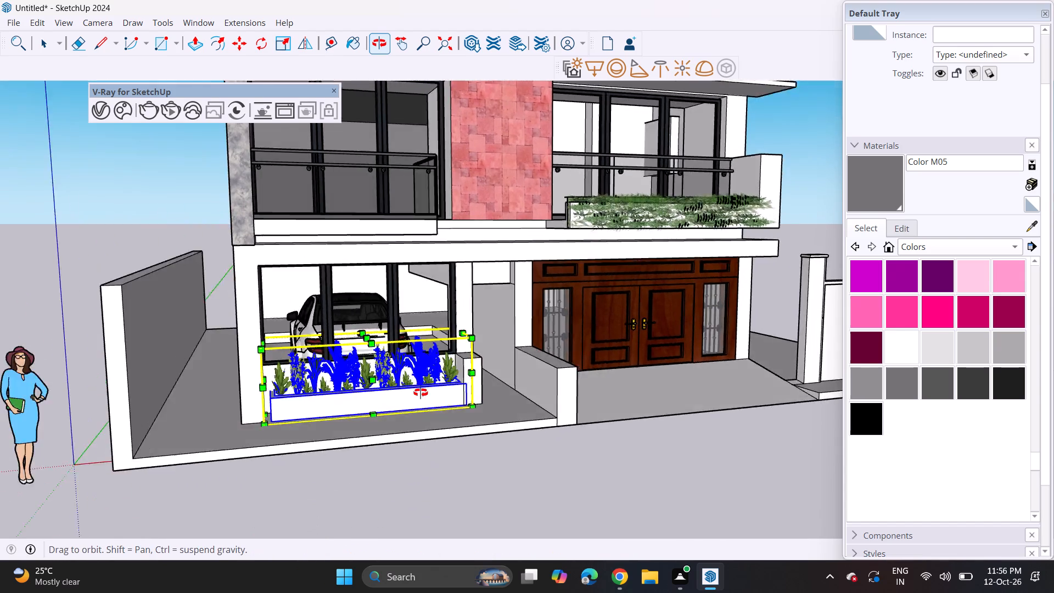
pyautogui.moveTo(421, 393); pyautogui.dragTo(278, 395, button='middle')
pyautogui.press('space')
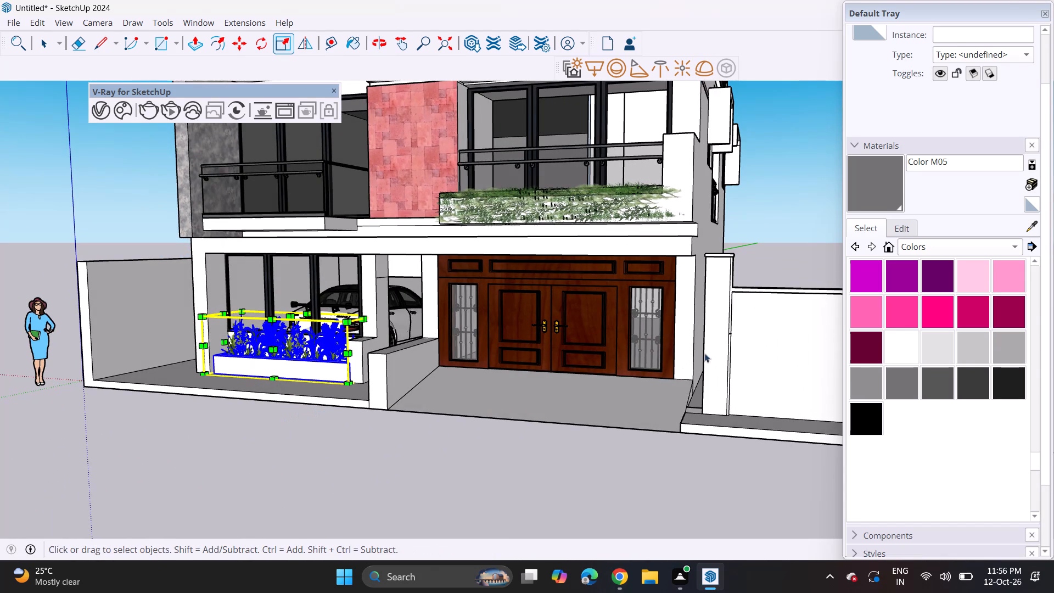
pyautogui.click(763, 253)
# Move the planter group slightly along the building's front so it fits between the car bay's columns.
pyautogui.scroll(3, 315, 370)
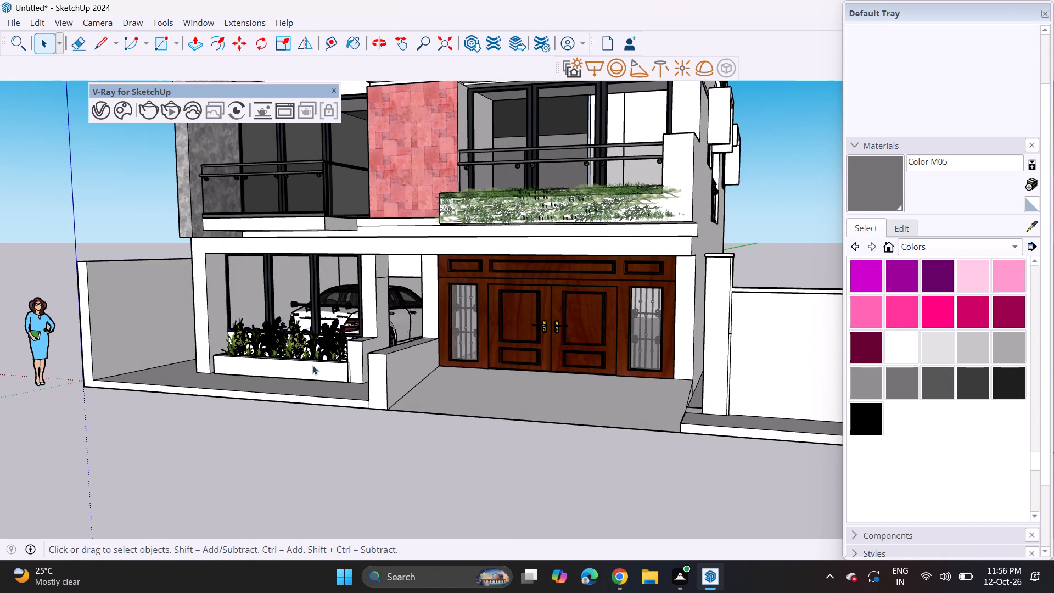
pyautogui.moveTo(262, 359); pyautogui.dragTo(412, 390, button='middle')
pyautogui.scroll(5, 340, 412)
pyautogui.click(351, 406)
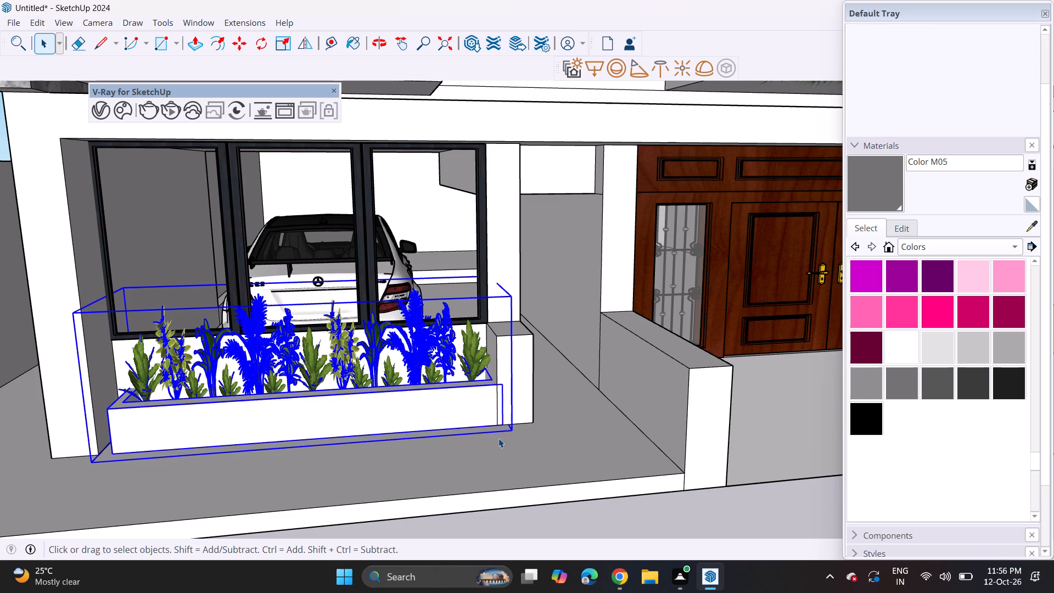
pyautogui.press('m')
pyautogui.click(517, 432)
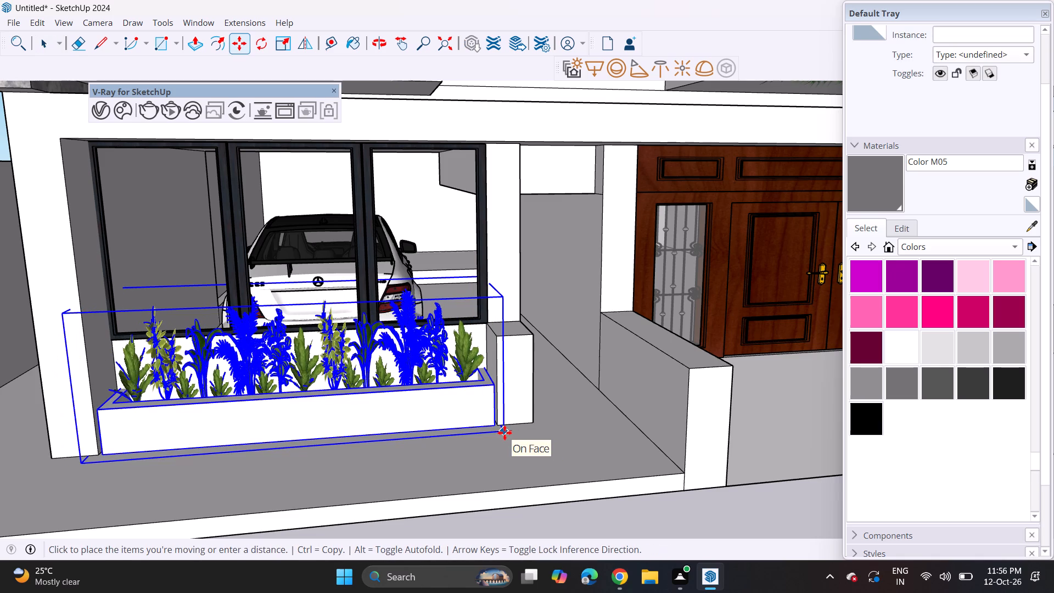
pyautogui.click(504, 433)
pyautogui.moveTo(545, 431); pyautogui.dragTo(339, 413, button='middle')
pyautogui.scroll(-6, 332, 412)
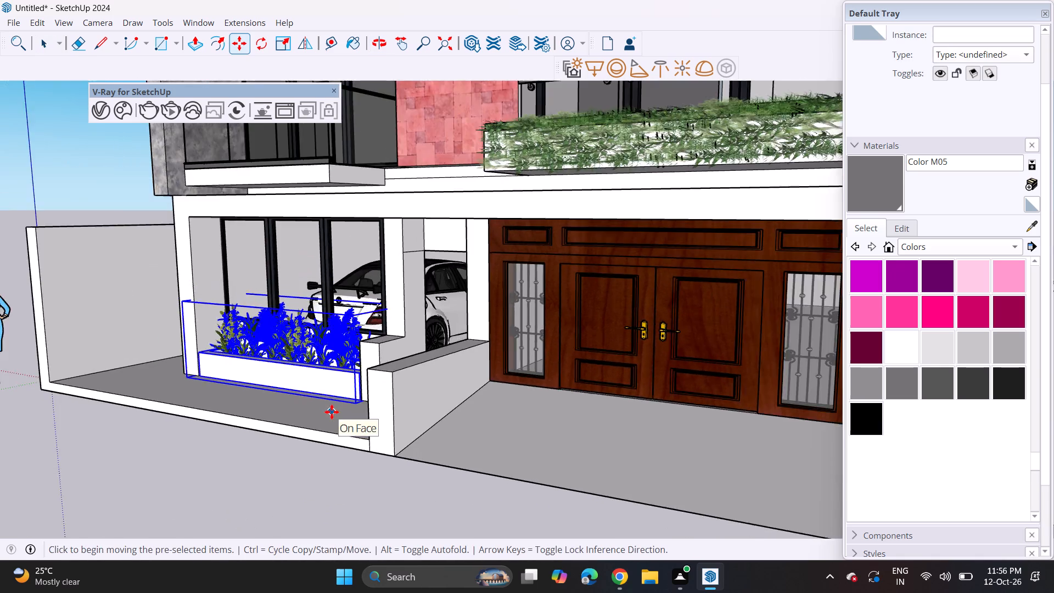
pyautogui.scroll(-6, 332, 412)
pyautogui.press('space')
pyautogui.click(748, 323)
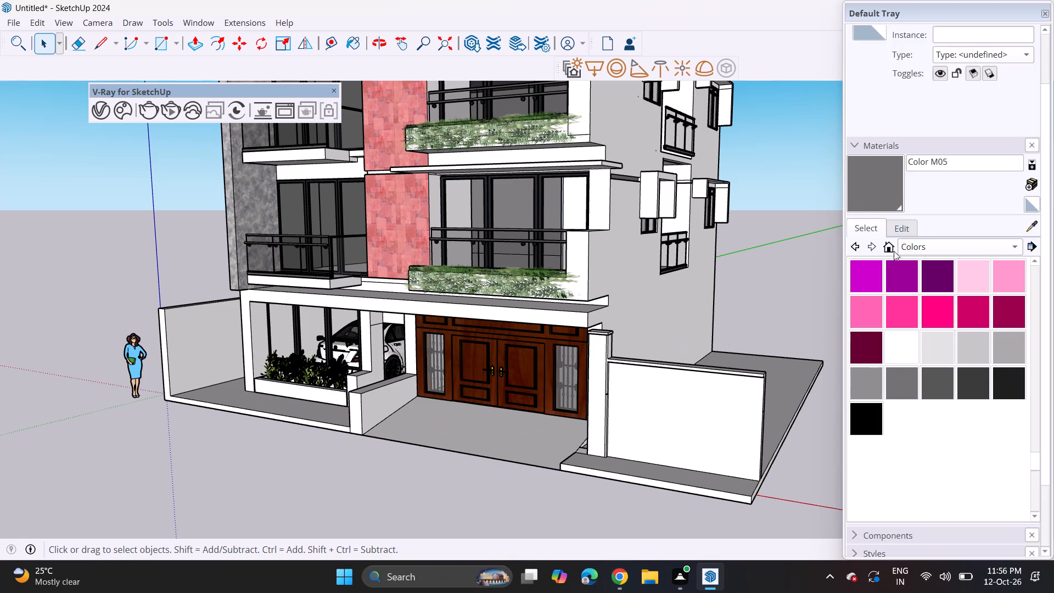
# Paint the entrance driveway and the forecourt in front of the car bay with the Tile Grey material.
pyautogui.click(898, 248)
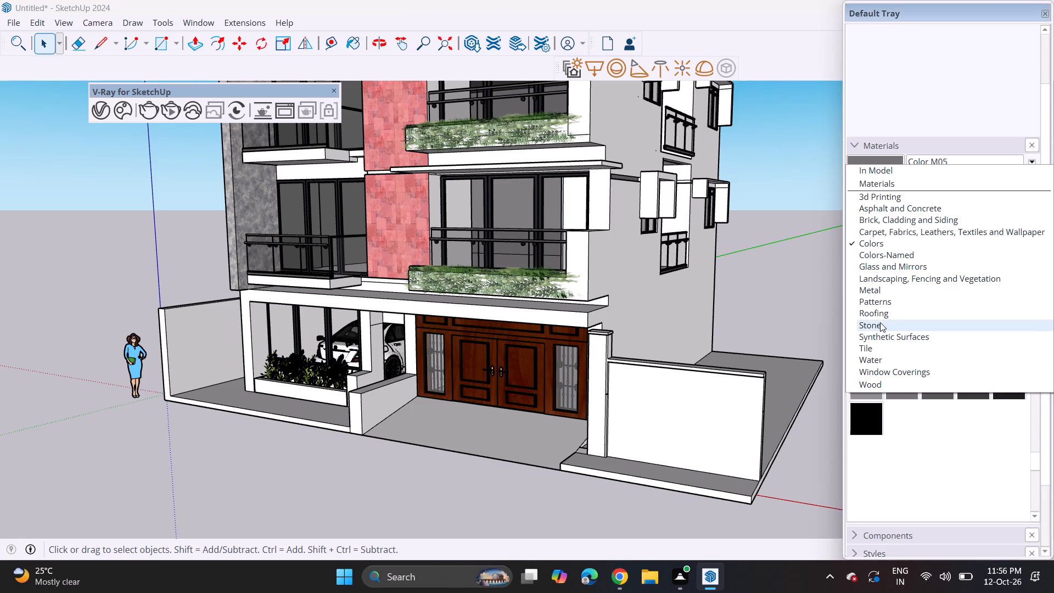
pyautogui.click(880, 322)
pyautogui.click(952, 248)
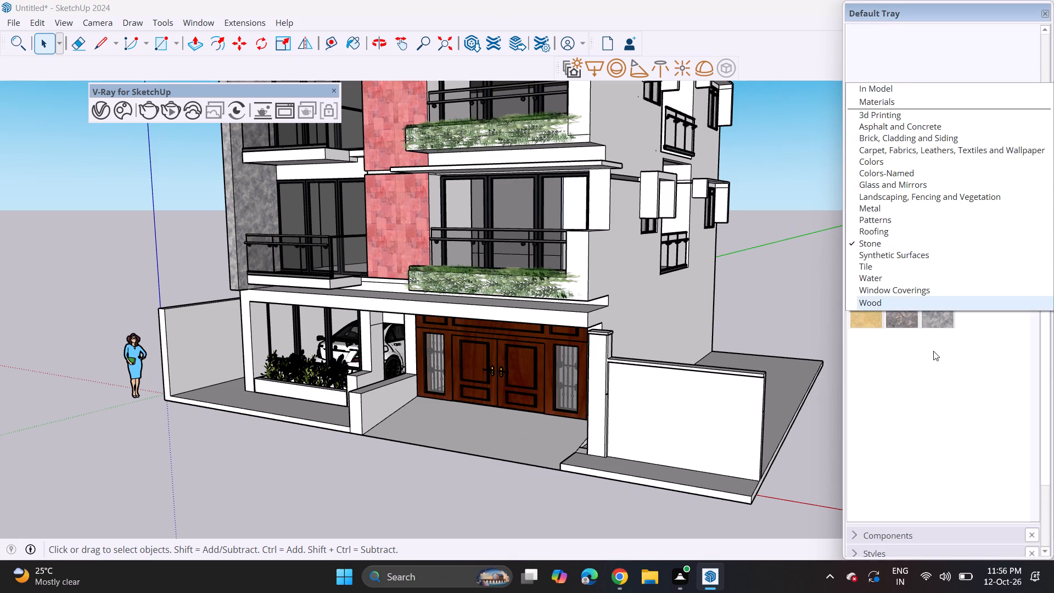
pyautogui.click(924, 268)
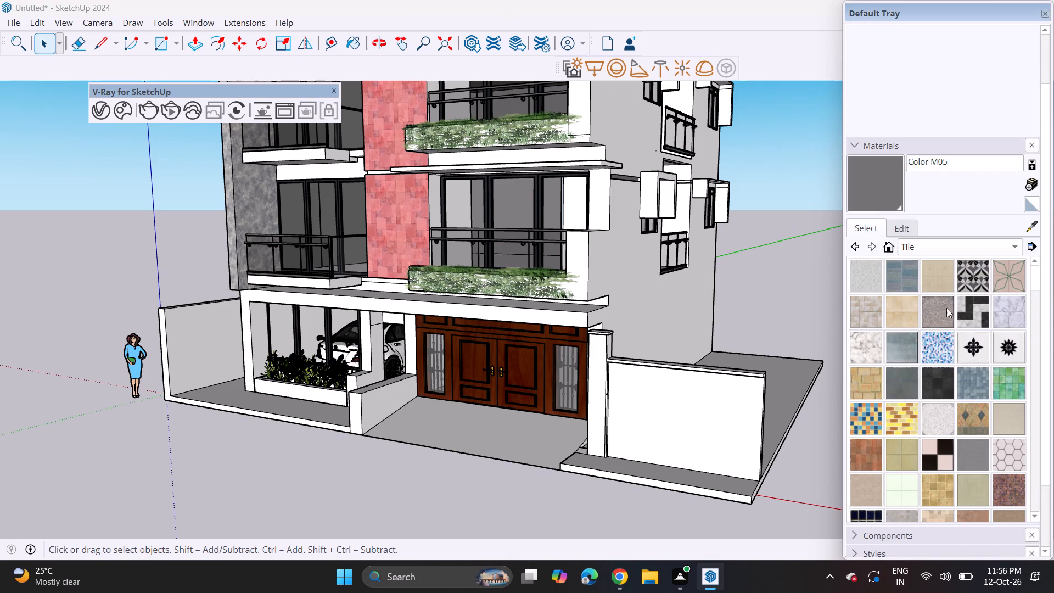
pyautogui.scroll(-3, 932, 400)
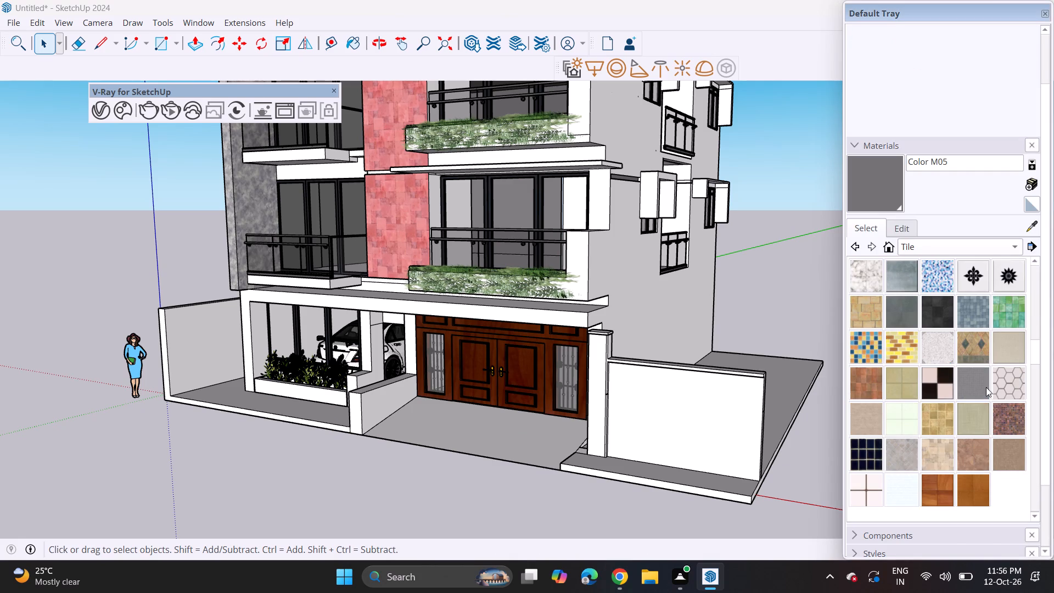
pyautogui.click(986, 387)
pyautogui.click(503, 425)
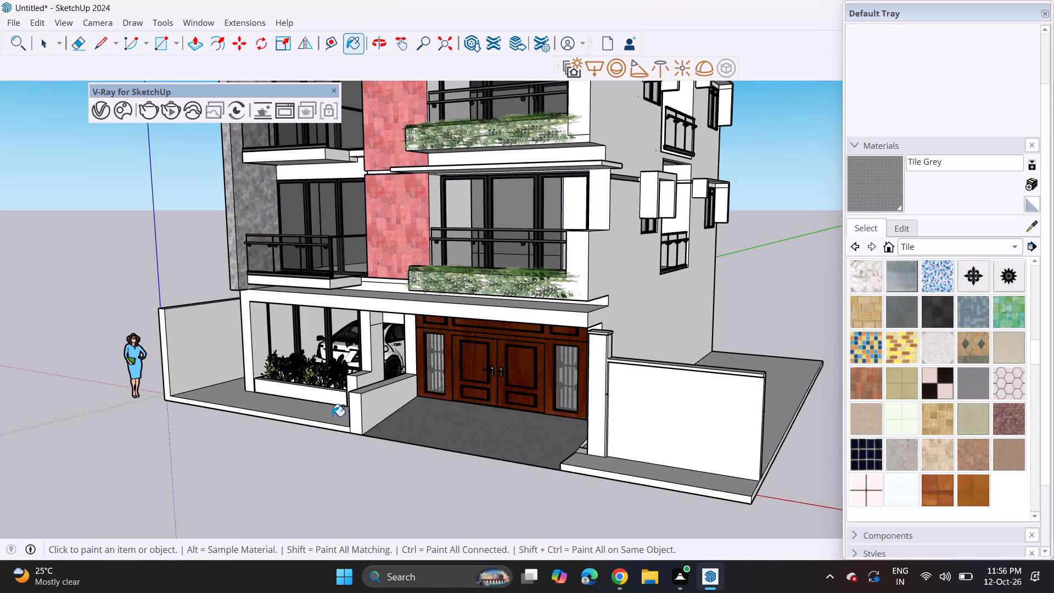
pyautogui.click(326, 415)
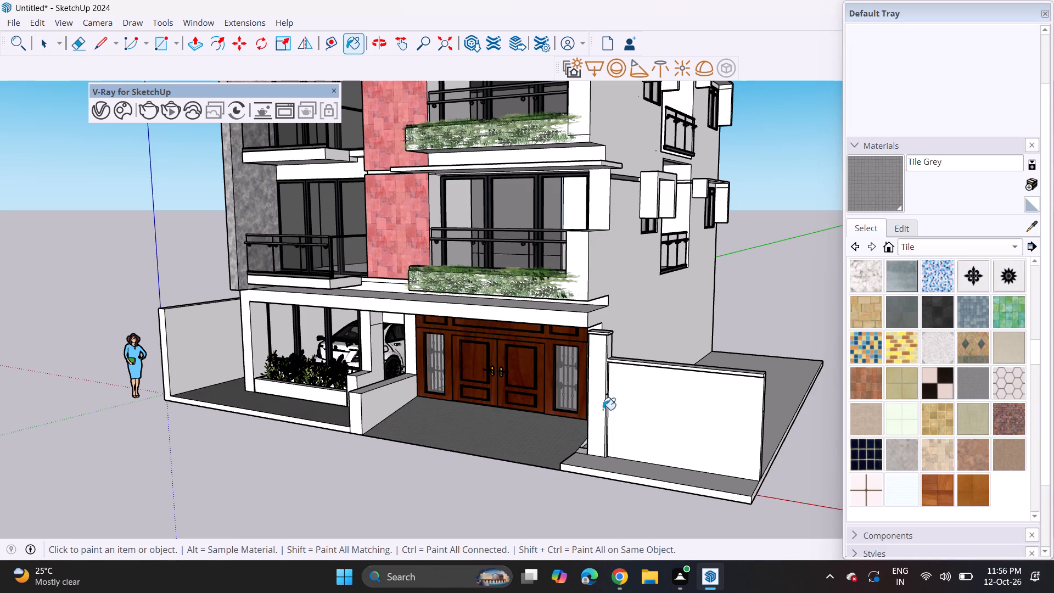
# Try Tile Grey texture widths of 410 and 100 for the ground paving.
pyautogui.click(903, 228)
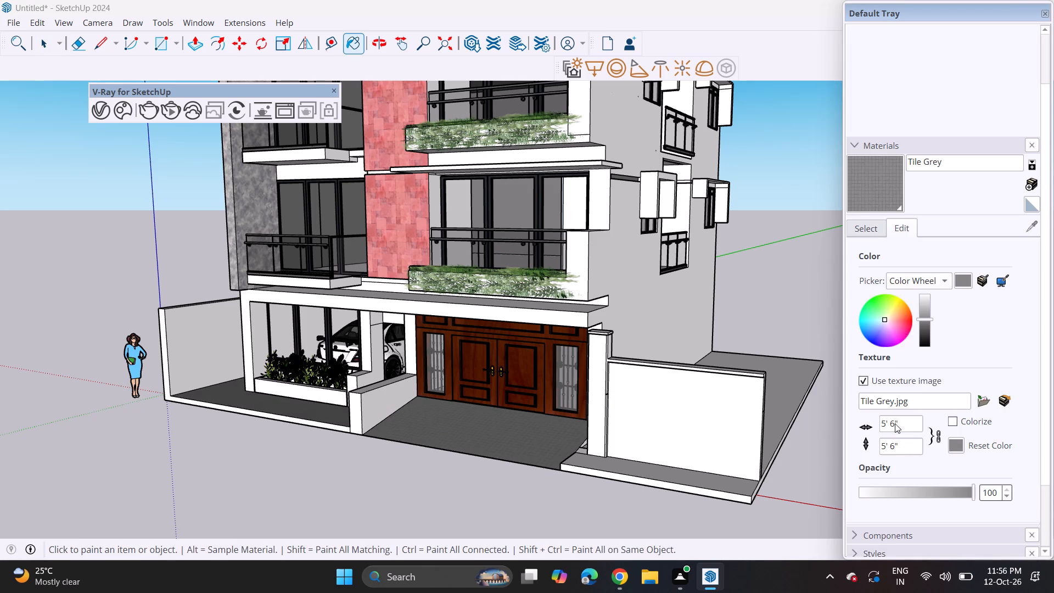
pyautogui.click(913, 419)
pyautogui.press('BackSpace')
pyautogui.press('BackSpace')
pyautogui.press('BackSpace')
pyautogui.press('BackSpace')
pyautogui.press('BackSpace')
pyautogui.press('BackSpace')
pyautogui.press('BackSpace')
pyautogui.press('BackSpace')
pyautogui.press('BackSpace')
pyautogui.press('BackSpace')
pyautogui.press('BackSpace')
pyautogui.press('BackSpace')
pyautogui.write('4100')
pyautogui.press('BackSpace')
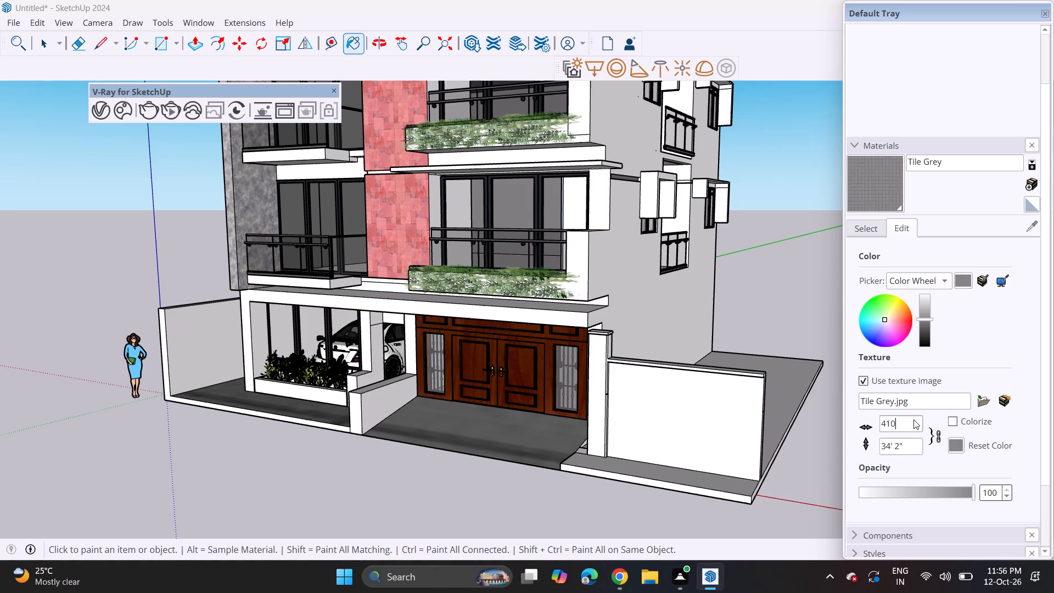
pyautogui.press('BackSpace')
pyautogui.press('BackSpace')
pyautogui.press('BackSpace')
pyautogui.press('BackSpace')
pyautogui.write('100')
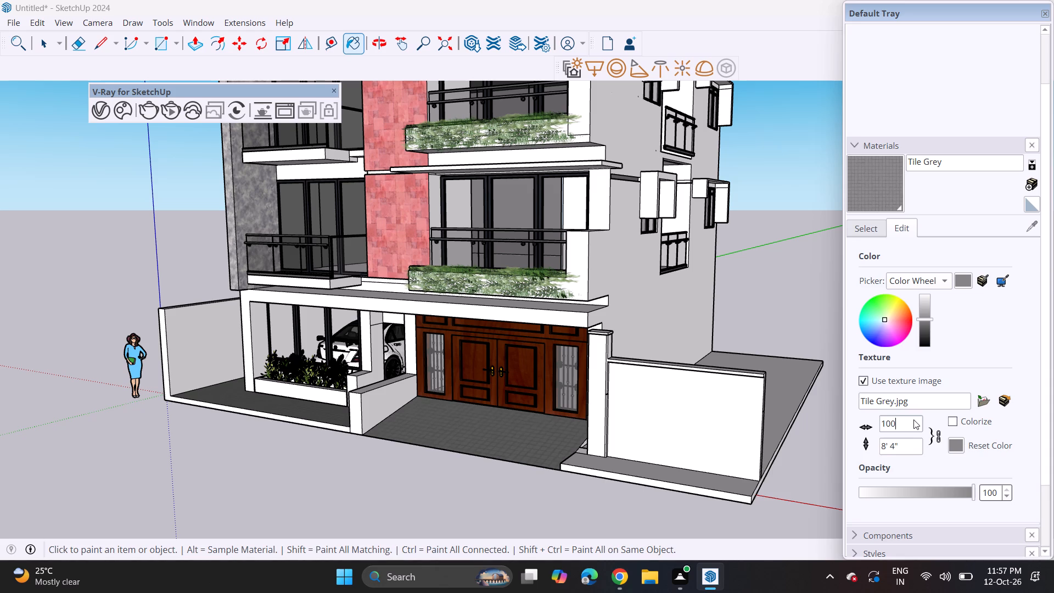
# Set the Tile Grey texture width to 500.
pyautogui.press('BackSpace')
pyautogui.press('BackSpace')
pyautogui.press('BackSpace')
pyautogui.press('BackSpace')
pyautogui.write('500')
# Paint the paving around the front boundary wall, the building's side strip and the small area beside the gate pillar with Tile Grey.
pyautogui.click(657, 471)
pyautogui.click(776, 432)
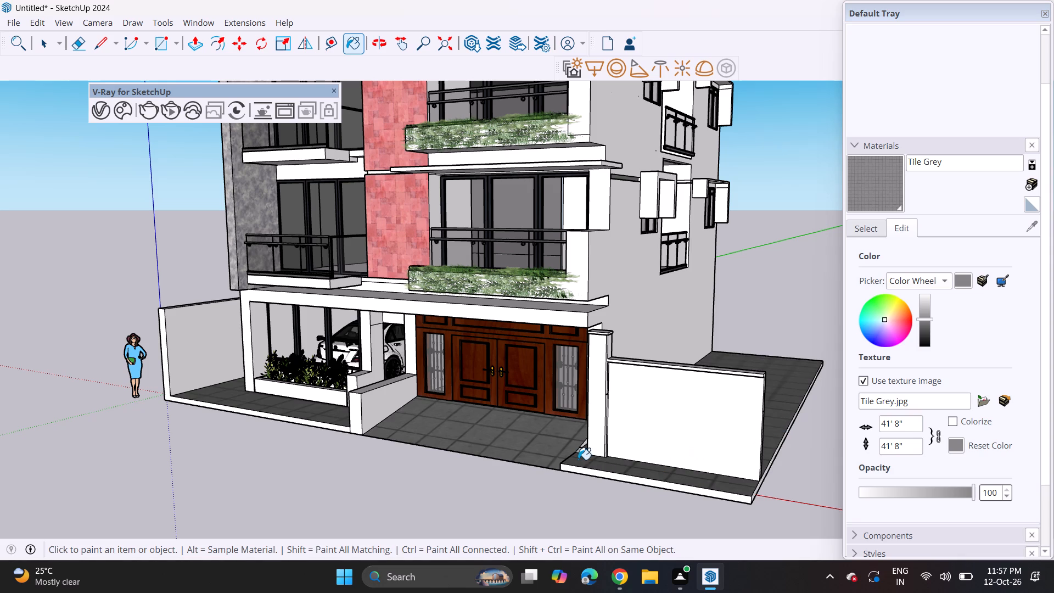
pyautogui.click(581, 449)
pyautogui.click(585, 444)
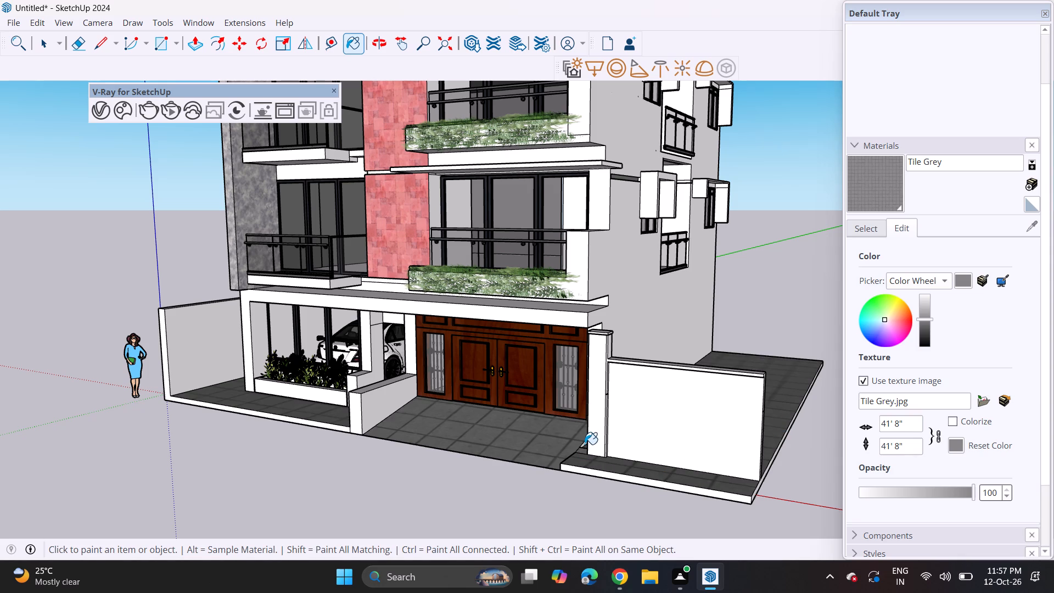
pyautogui.click(583, 442)
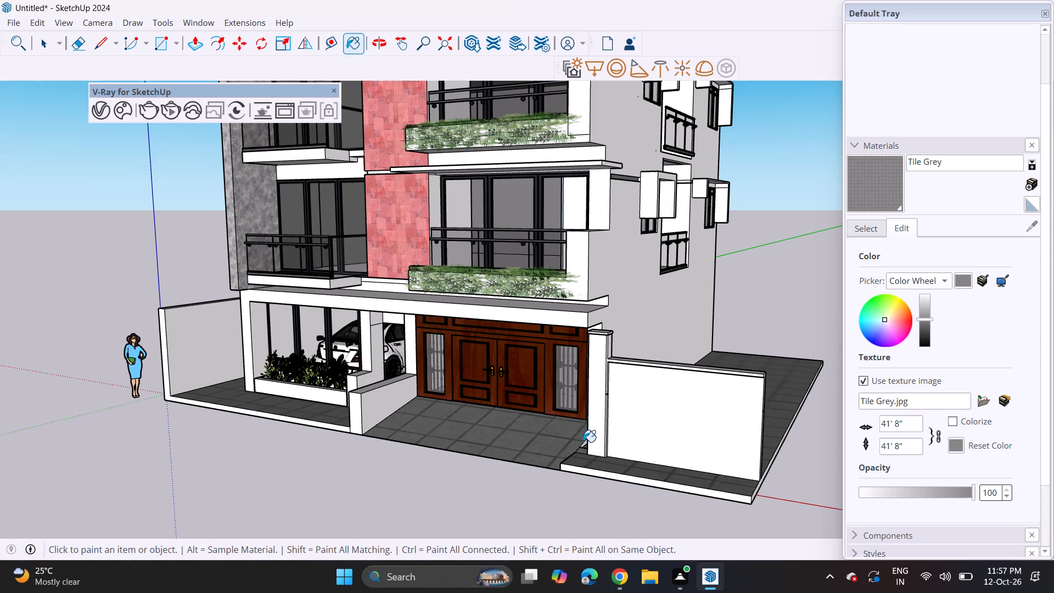
pyautogui.click(585, 444)
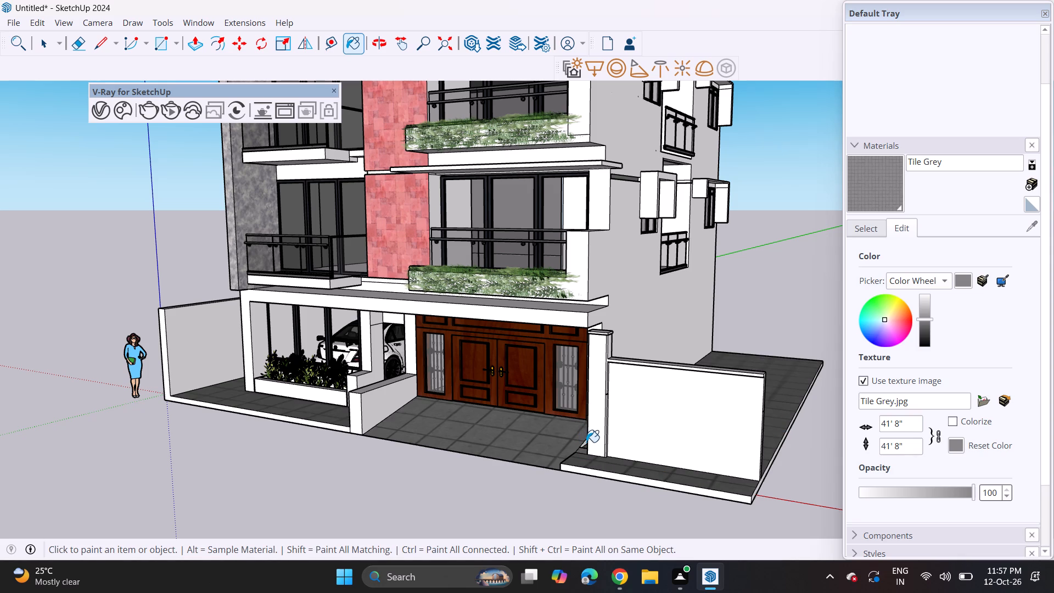
pyautogui.click(586, 442)
# Sample Tile Various Tan from the facade's red column and apply it to the front boundary wall and its gate pillar.
pyautogui.click(873, 229)
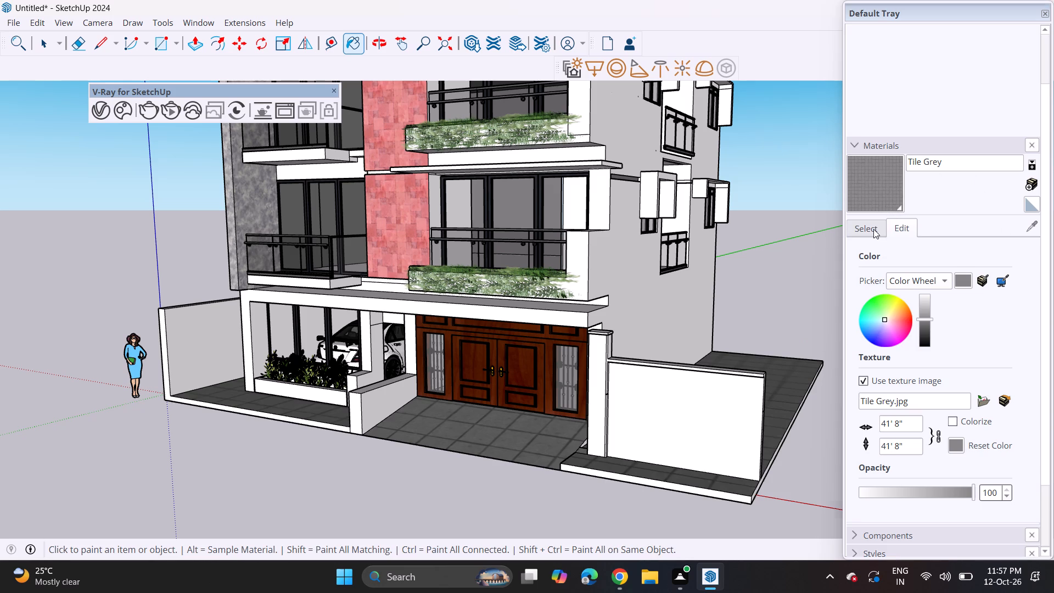
pyautogui.click(1028, 227)
pyautogui.click(407, 216)
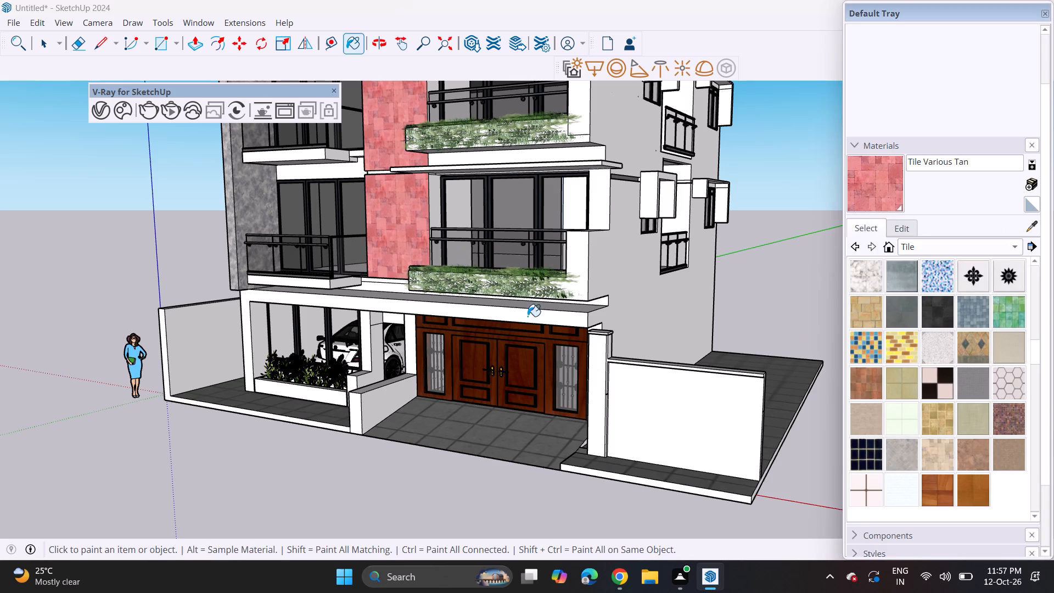
pyautogui.click(631, 388)
pyautogui.click(603, 394)
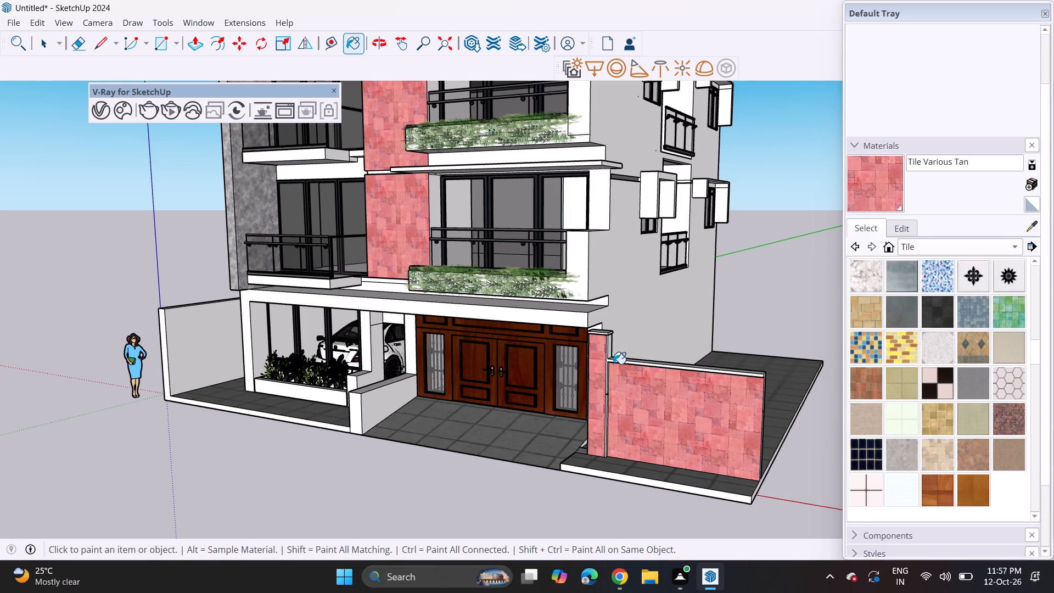
pyautogui.click(613, 364)
# Divide the car-bay side boundary wall's inner face with a vertical line and paint its outer part with Tile Various Tan.
pyautogui.click(99, 38)
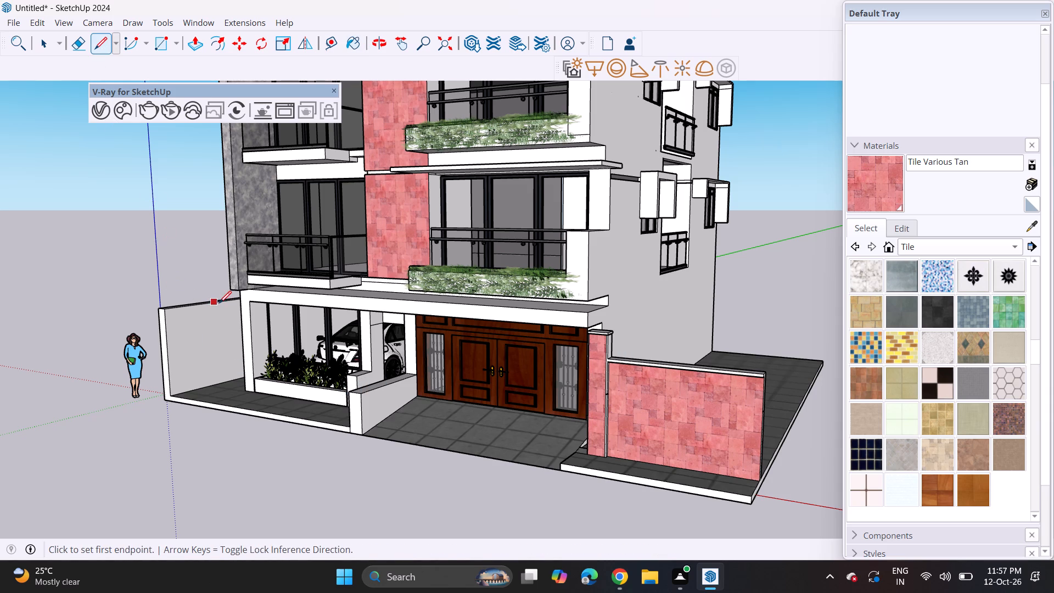
pyautogui.click(220, 305)
pyautogui.click(223, 384)
pyautogui.click(874, 199)
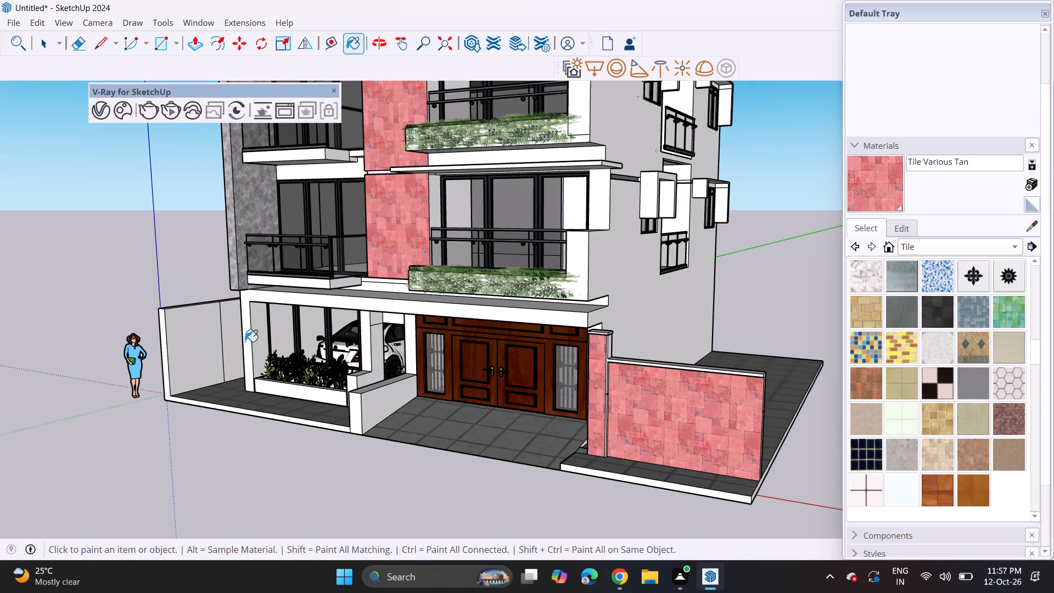
pyautogui.click(207, 353)
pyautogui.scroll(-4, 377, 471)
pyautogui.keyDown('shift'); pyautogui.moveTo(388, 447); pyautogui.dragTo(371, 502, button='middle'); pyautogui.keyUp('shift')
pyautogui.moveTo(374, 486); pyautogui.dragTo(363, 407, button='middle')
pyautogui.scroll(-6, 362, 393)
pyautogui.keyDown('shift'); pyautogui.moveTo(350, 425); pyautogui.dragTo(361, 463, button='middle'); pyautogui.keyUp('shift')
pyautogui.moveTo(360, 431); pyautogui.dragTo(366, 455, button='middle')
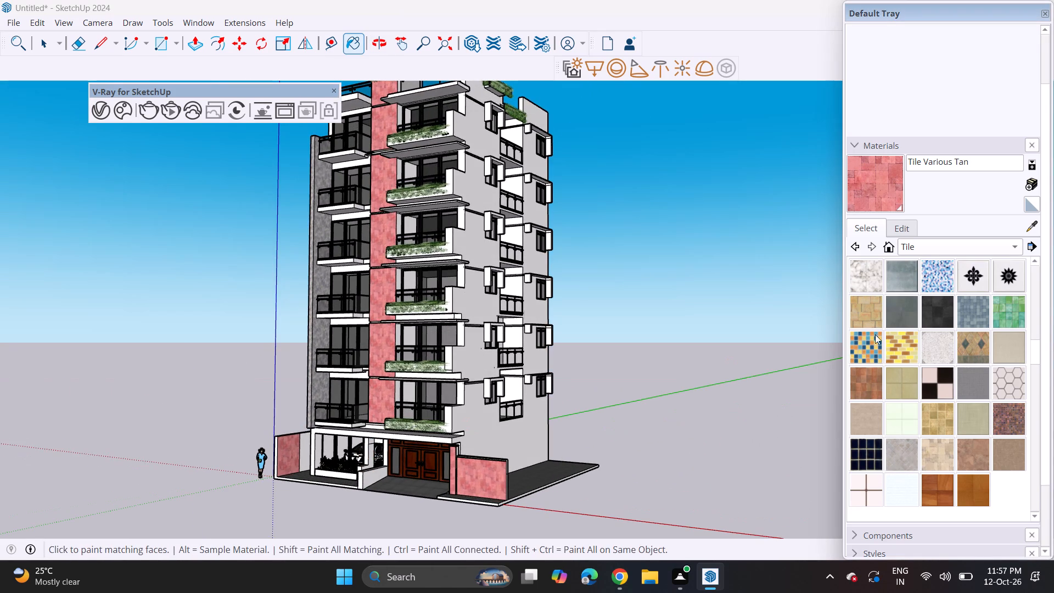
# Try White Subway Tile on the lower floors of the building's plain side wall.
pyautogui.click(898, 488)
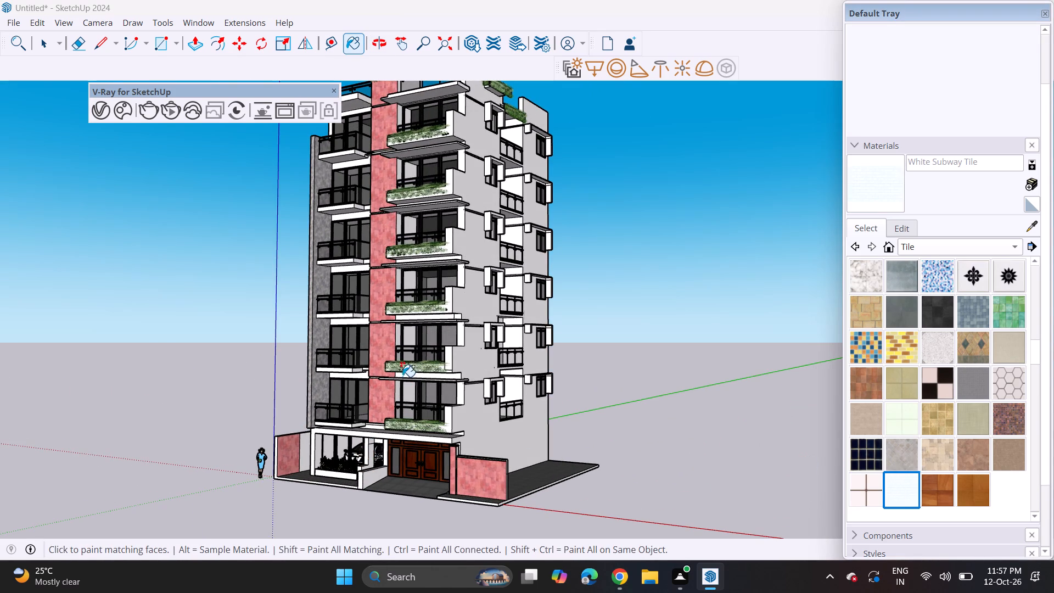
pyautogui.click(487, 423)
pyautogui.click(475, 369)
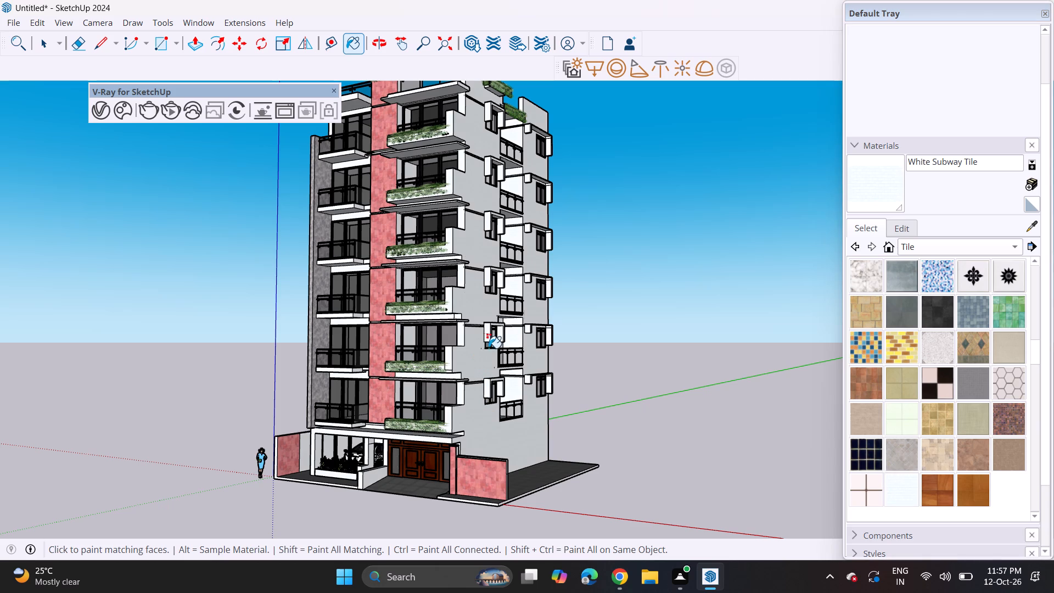
# Paint the lower floors of the side wall's front part with the white Color M00 from the Colors collection.
pyautogui.click(910, 251)
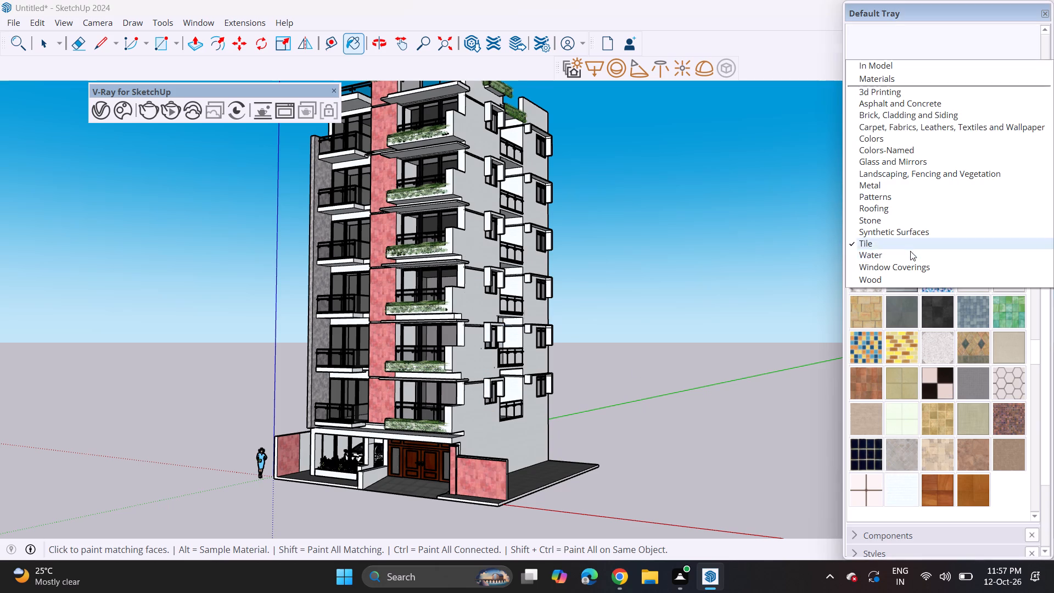
pyautogui.click(896, 141)
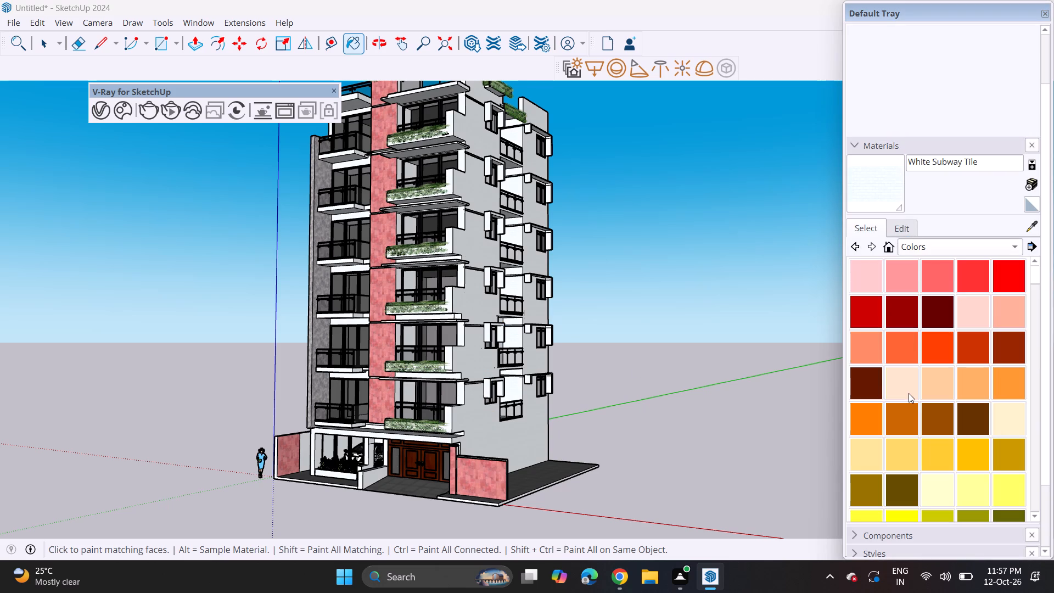
pyautogui.scroll(-16, 909, 395)
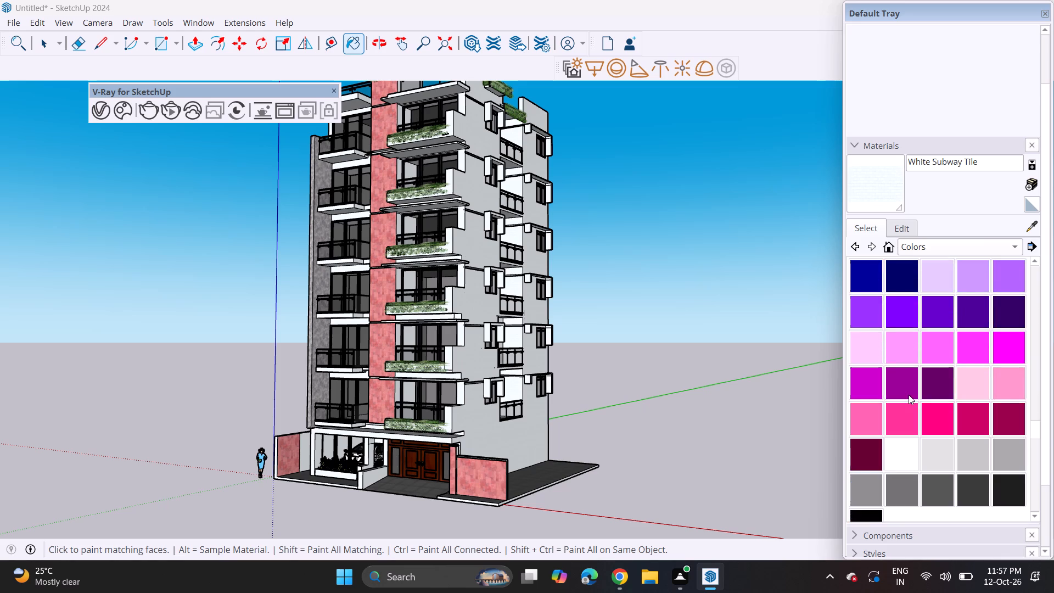
pyautogui.scroll(-2, 909, 395)
pyautogui.click(906, 340)
pyautogui.click(475, 434)
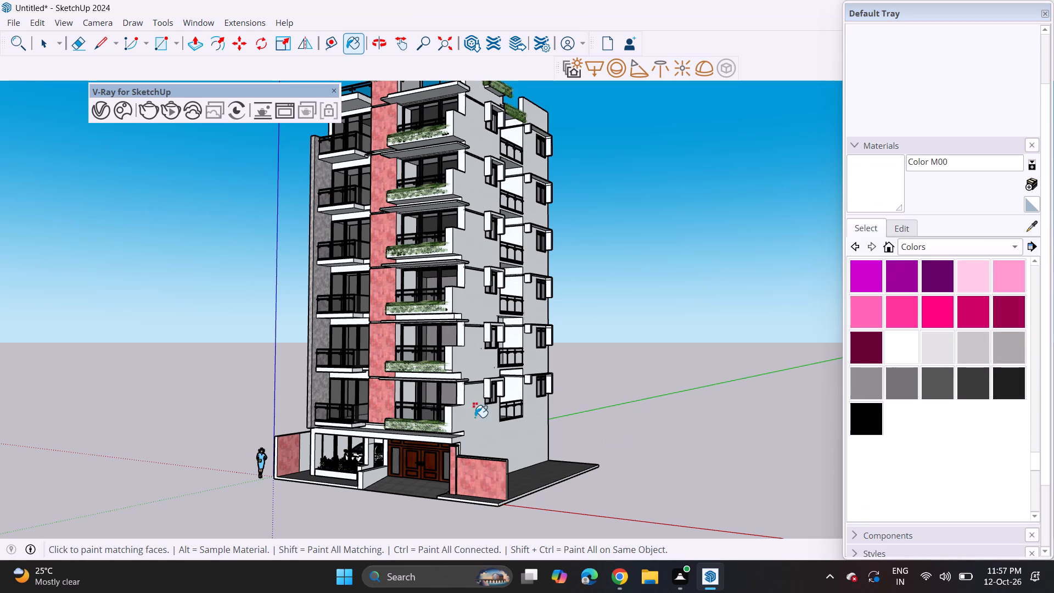
pyautogui.click(468, 353)
pyautogui.click(476, 307)
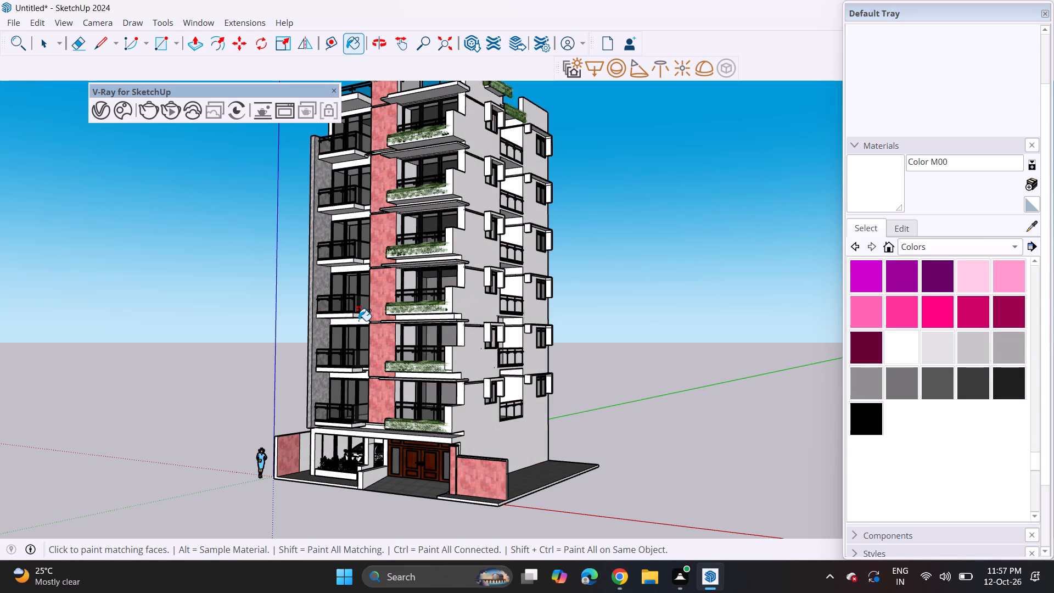
# Paint the slab edges of the upper balconies beside the grey wall and of the top hedged balcony with Color M00.
pyautogui.click(358, 321)
pyautogui.click(355, 315)
pyautogui.click(352, 316)
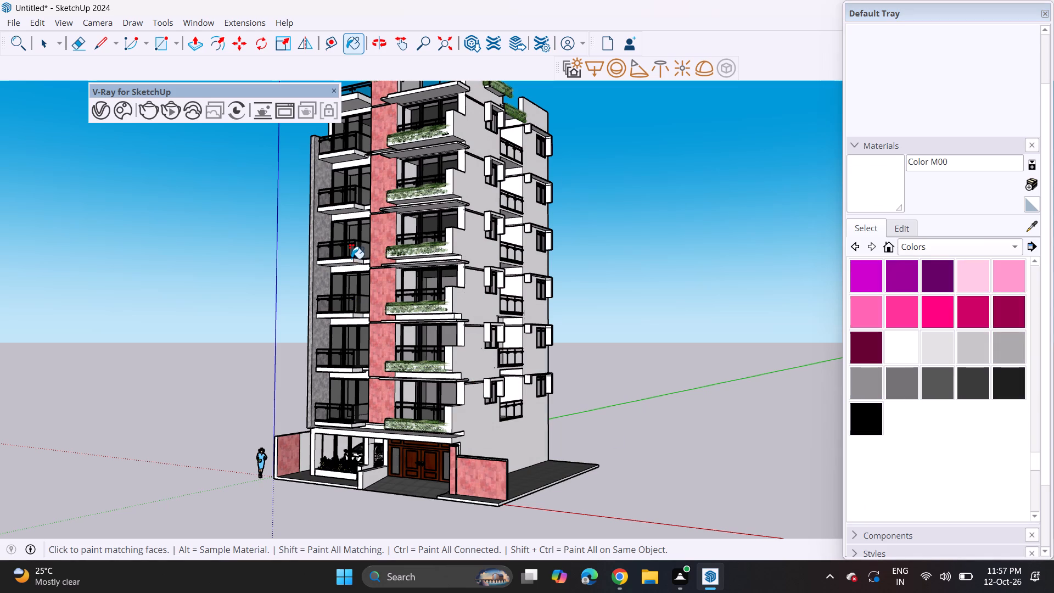
pyautogui.click(351, 259)
pyautogui.click(351, 268)
pyautogui.click(346, 212)
pyautogui.click(349, 212)
pyautogui.click(357, 162)
pyautogui.click(351, 156)
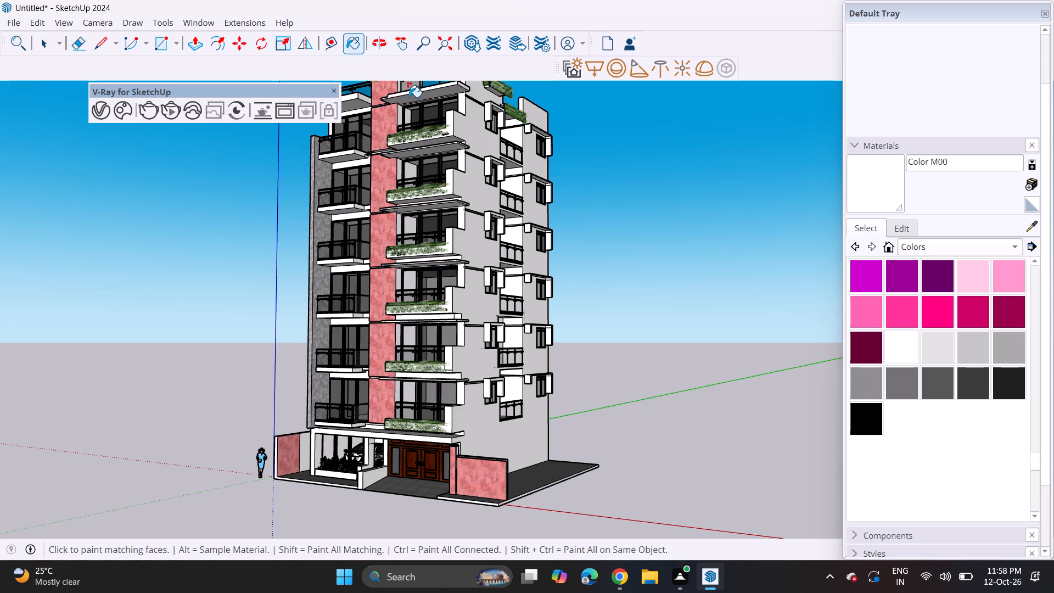
pyautogui.click(409, 97)
# Paint the upper floors of the side wall's front part and the wall sections of its rear part with Color M00.
pyautogui.click(472, 126)
pyautogui.click(479, 94)
pyautogui.moveTo(480, 192); pyautogui.dragTo(478, 198)
pyautogui.click(480, 260)
pyautogui.click(539, 223)
pyautogui.click(528, 165)
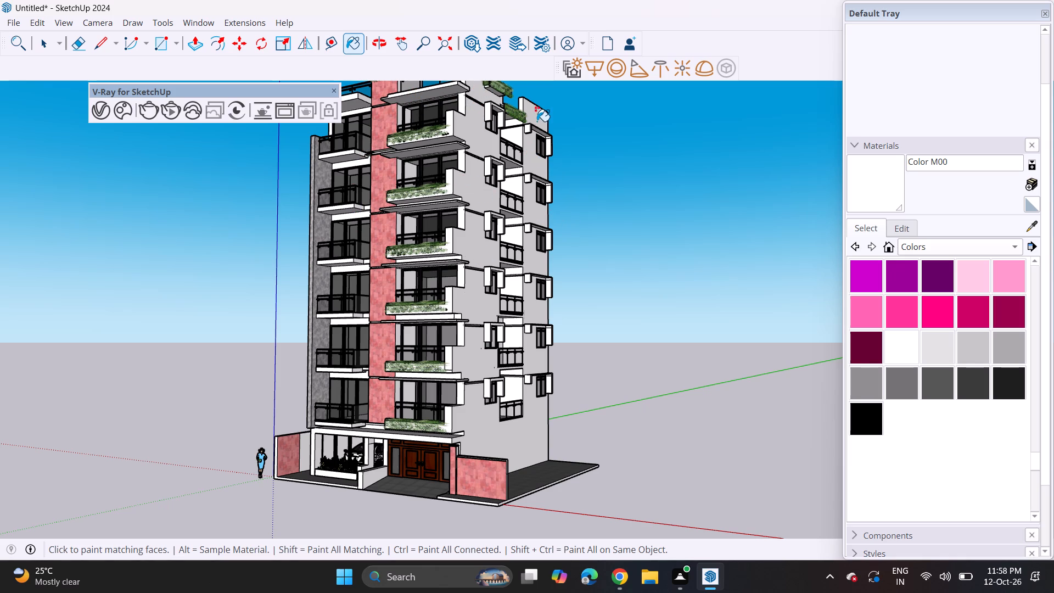
pyautogui.click(536, 115)
pyautogui.click(540, 363)
pyautogui.click(537, 423)
# Open the sliding door component on the lowest hedged balcony for editing and explode its middle panel.
pyautogui.scroll(-4, 447, 446)
pyautogui.moveTo(442, 439); pyautogui.dragTo(533, 445, button='middle')
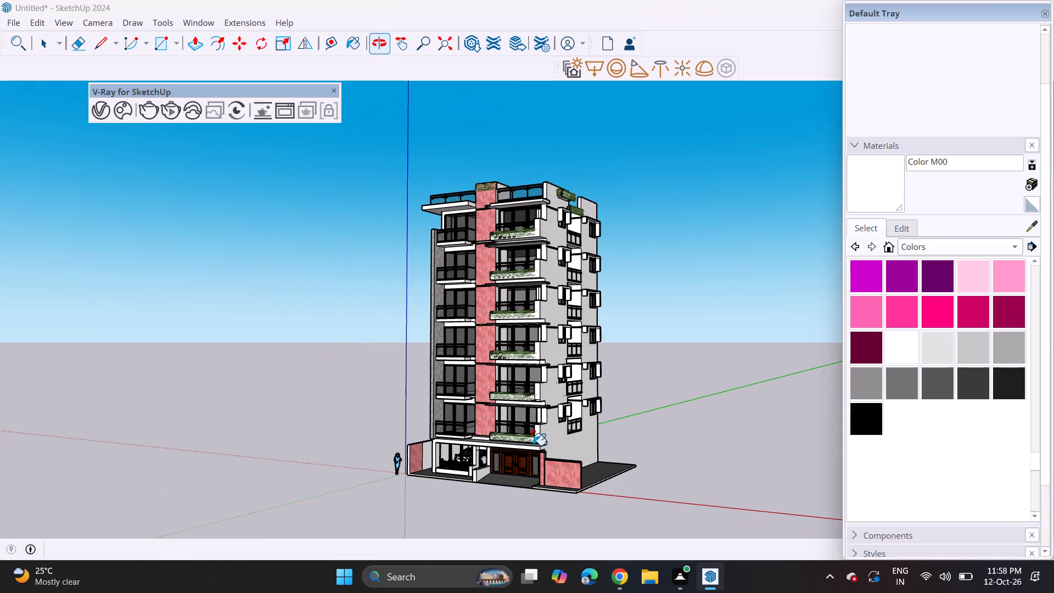
pyautogui.moveTo(535, 444); pyautogui.dragTo(647, 452, button='middle')
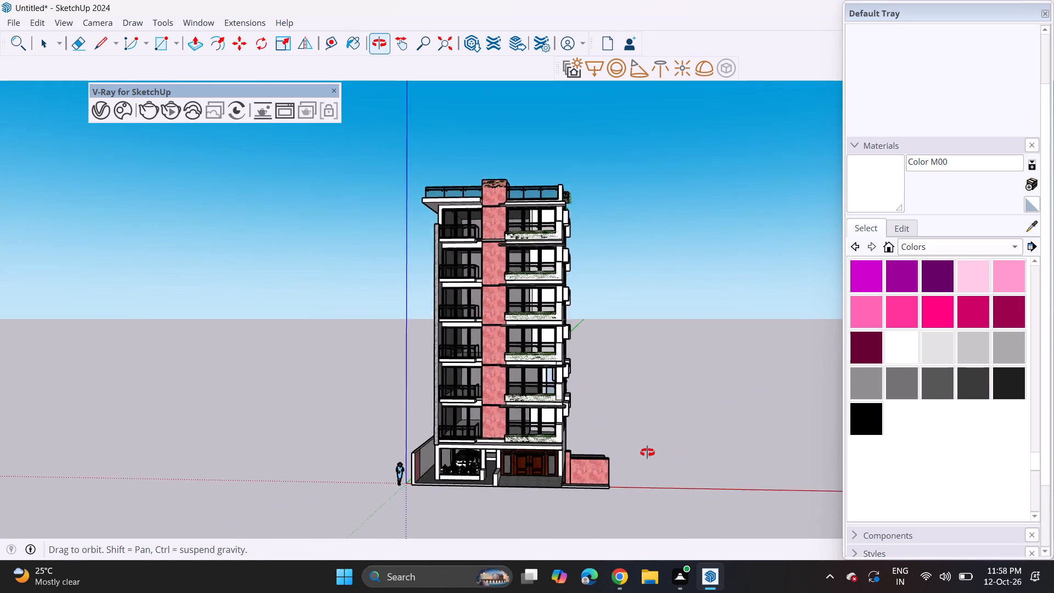
pyautogui.moveTo(647, 452); pyautogui.dragTo(512, 447, button='middle')
pyautogui.scroll(3, 492, 355)
pyautogui.scroll(3, 510, 454)
pyautogui.middleClick(510, 454)
pyautogui.scroll(14, 514, 455)
pyautogui.press('b')
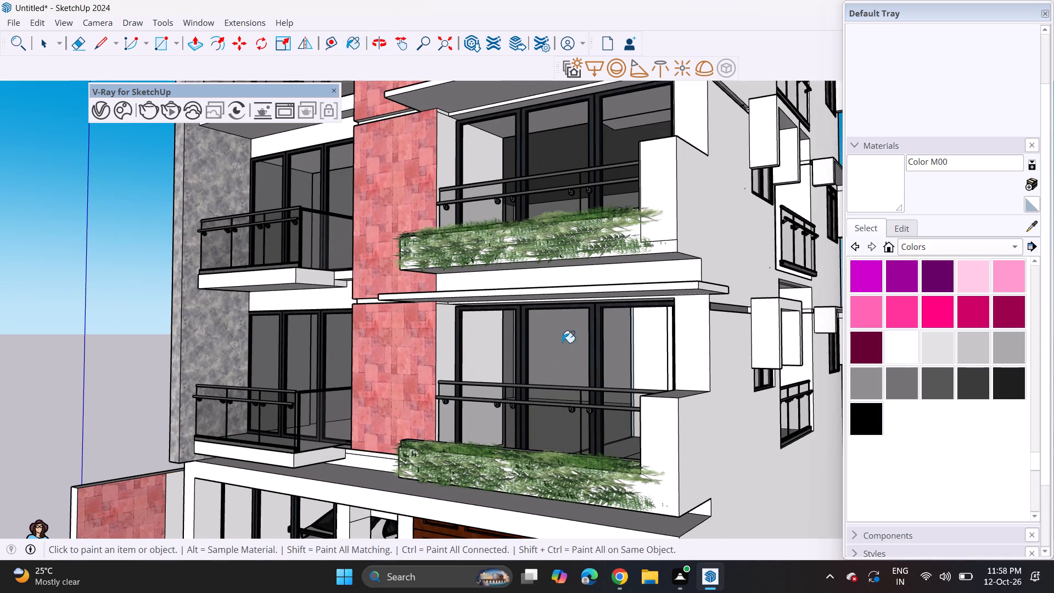
pyautogui.press('space')
pyautogui.scroll(10, 559, 355)
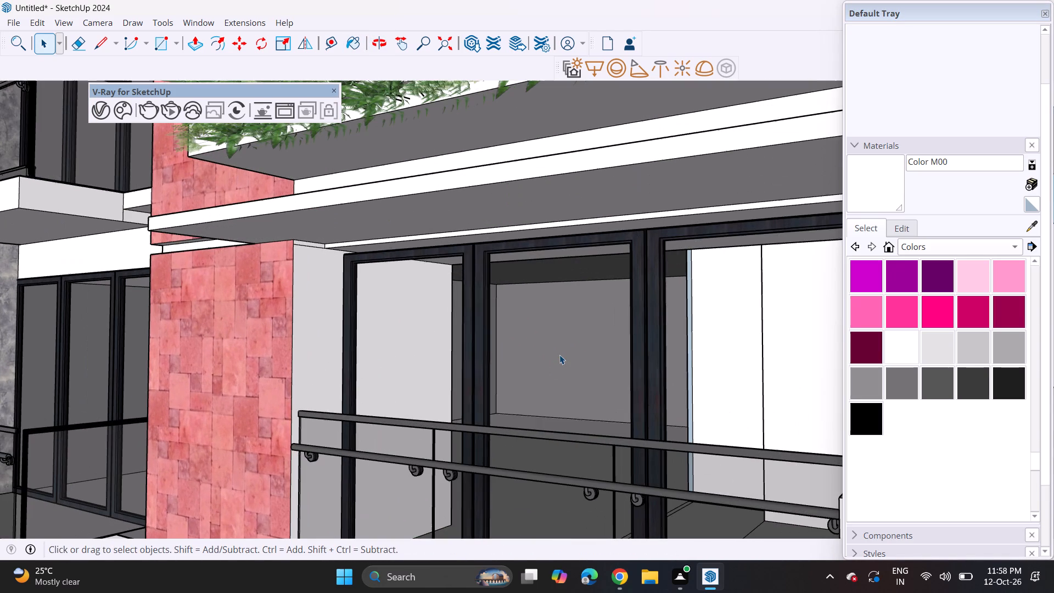
pyautogui.click(559, 355)
pyautogui.rightClick(559, 355)
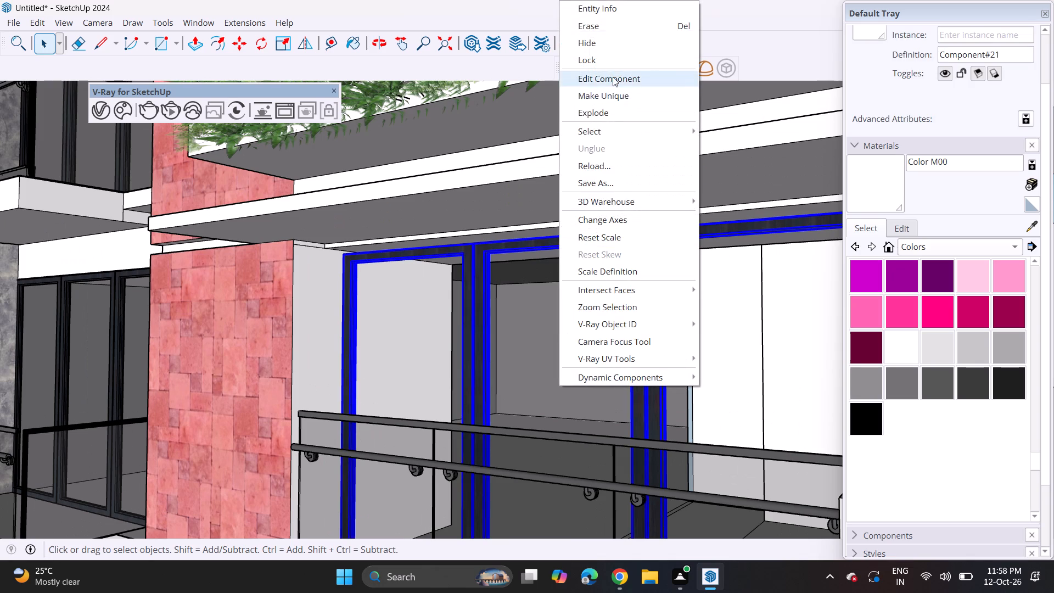
pyautogui.click(613, 77)
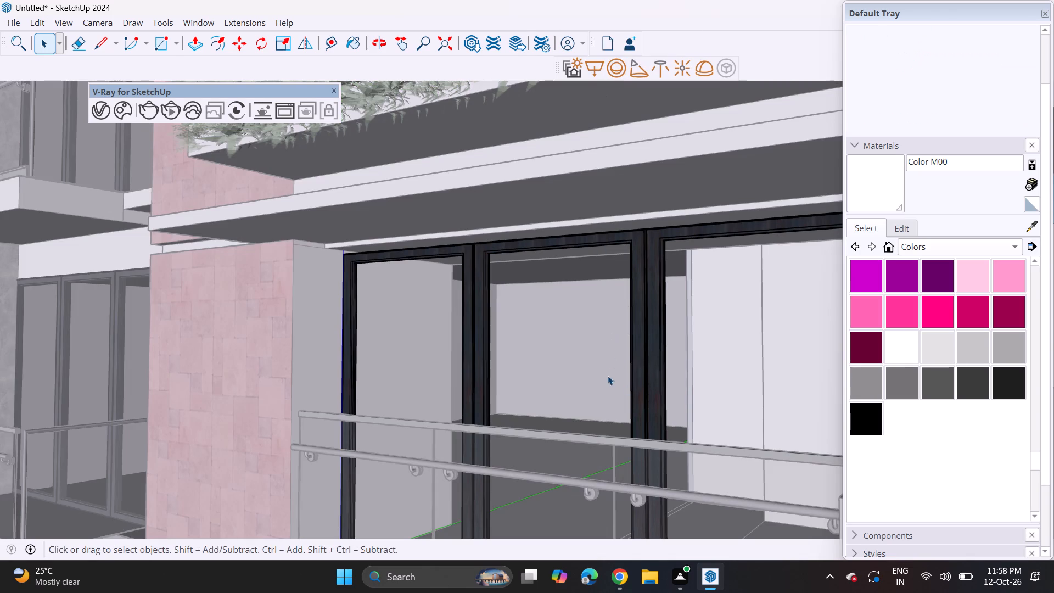
pyautogui.click(603, 364)
pyautogui.scroll(-3, 588, 368)
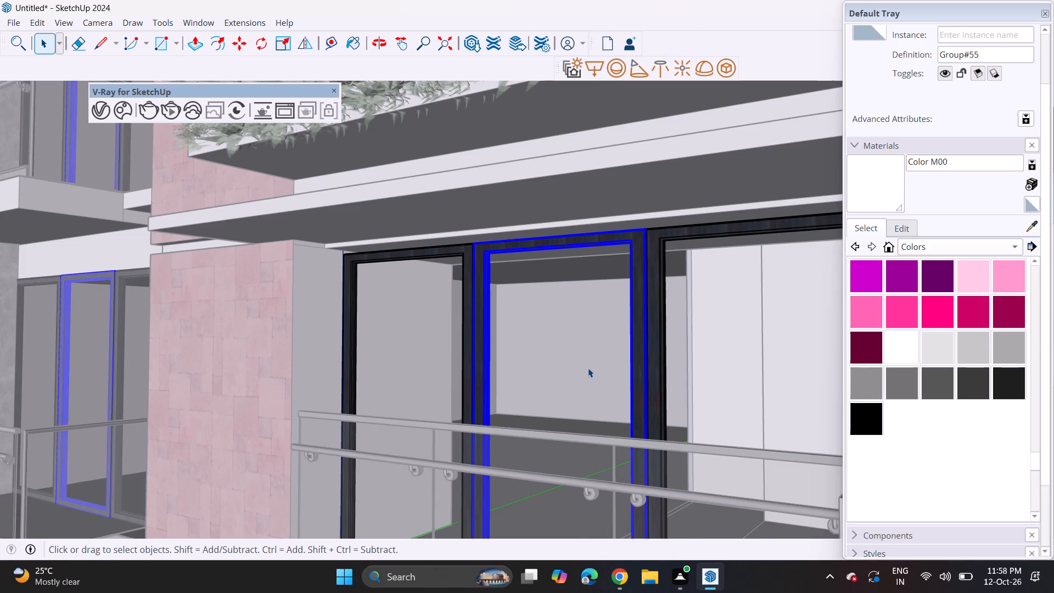
pyautogui.rightClick(589, 374)
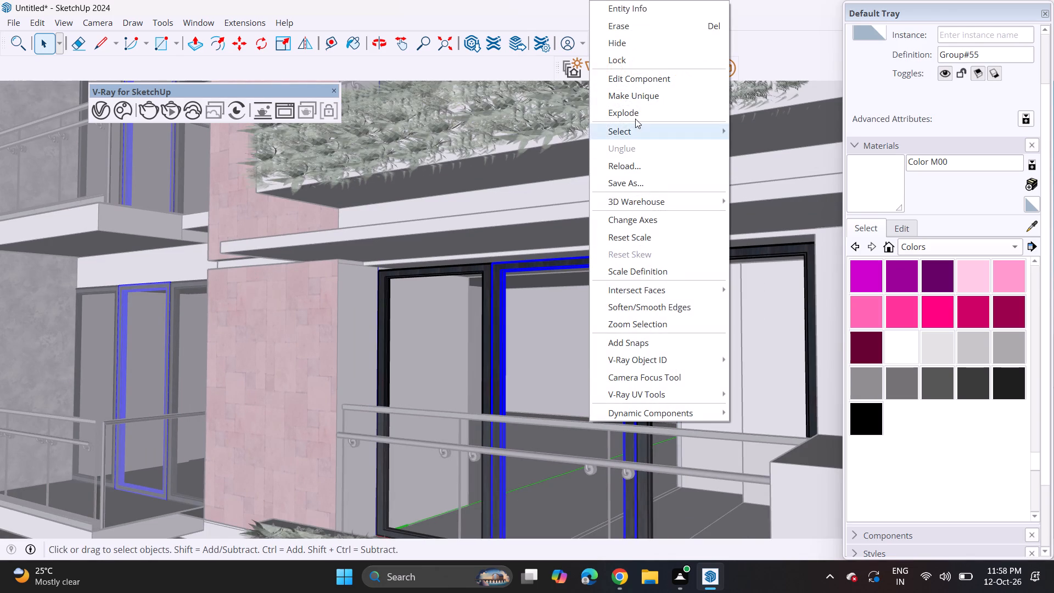
pyautogui.click(635, 116)
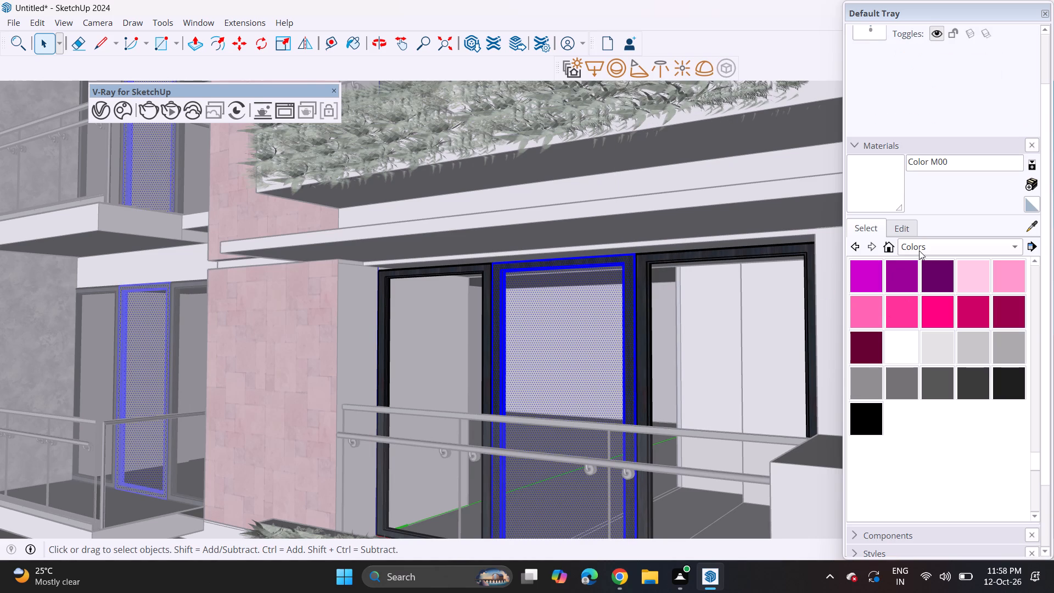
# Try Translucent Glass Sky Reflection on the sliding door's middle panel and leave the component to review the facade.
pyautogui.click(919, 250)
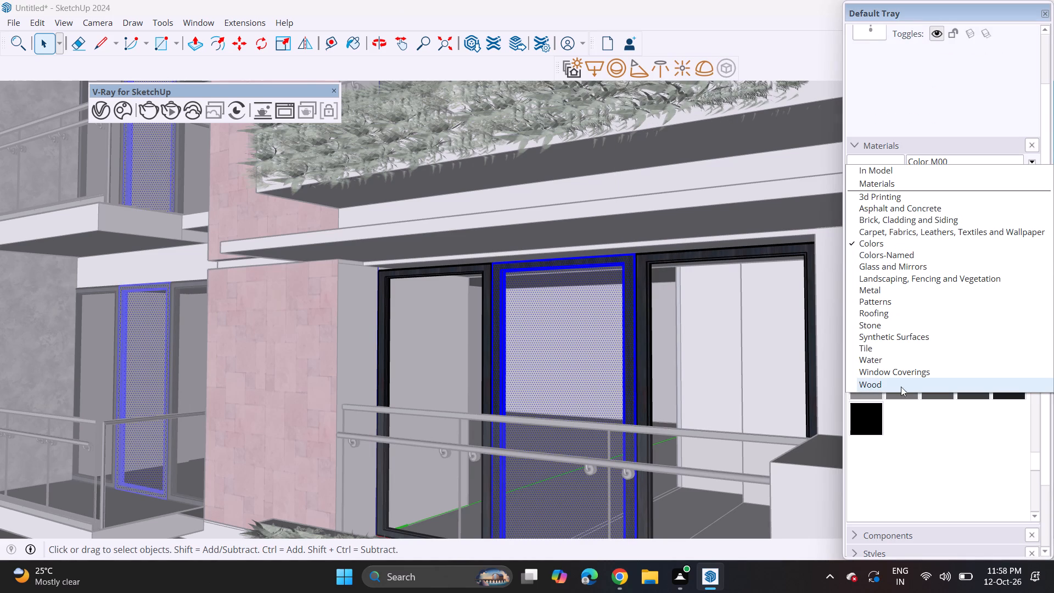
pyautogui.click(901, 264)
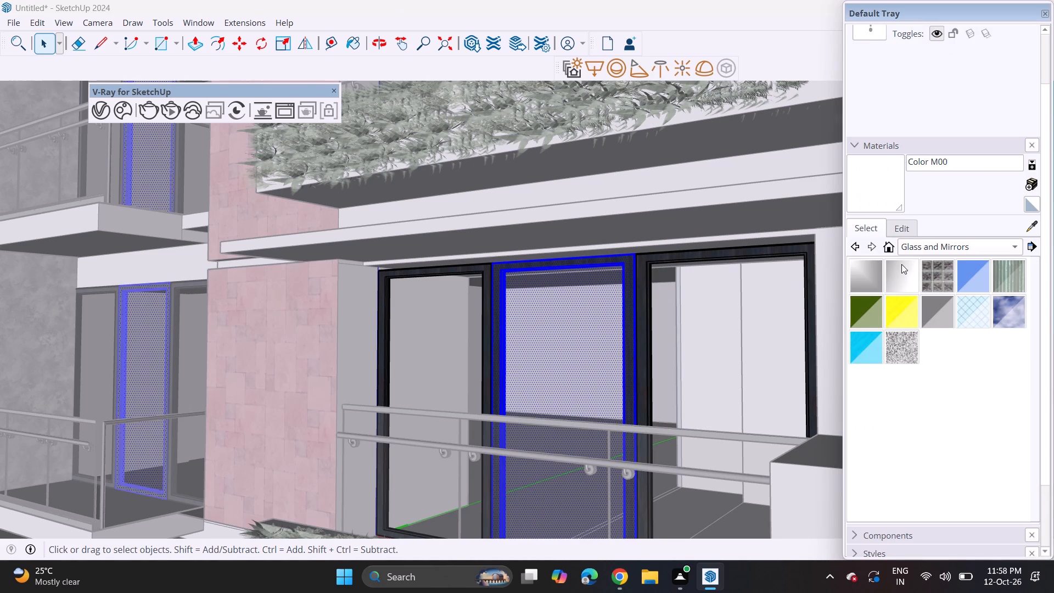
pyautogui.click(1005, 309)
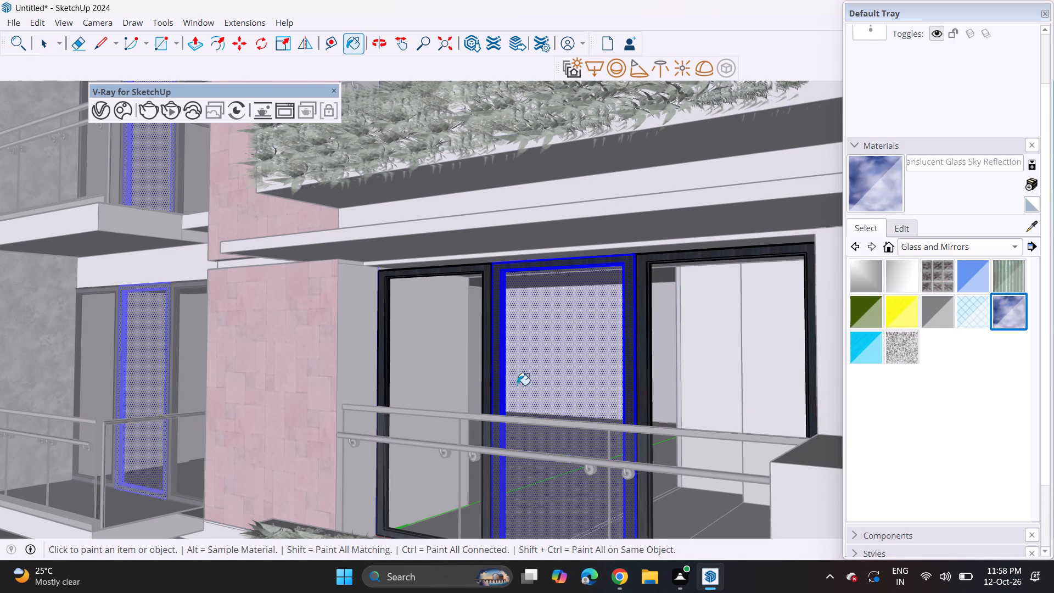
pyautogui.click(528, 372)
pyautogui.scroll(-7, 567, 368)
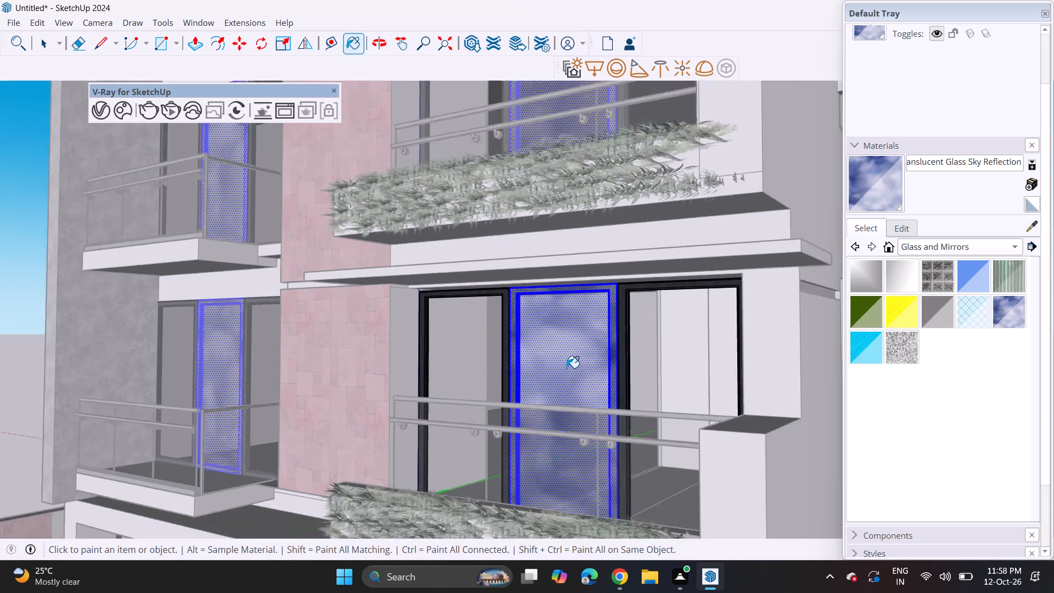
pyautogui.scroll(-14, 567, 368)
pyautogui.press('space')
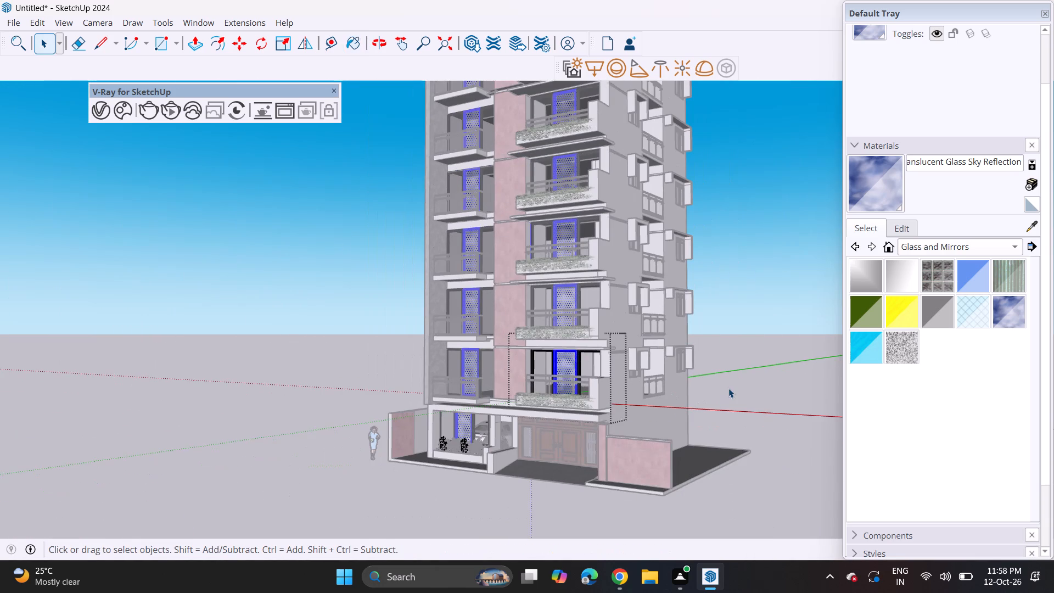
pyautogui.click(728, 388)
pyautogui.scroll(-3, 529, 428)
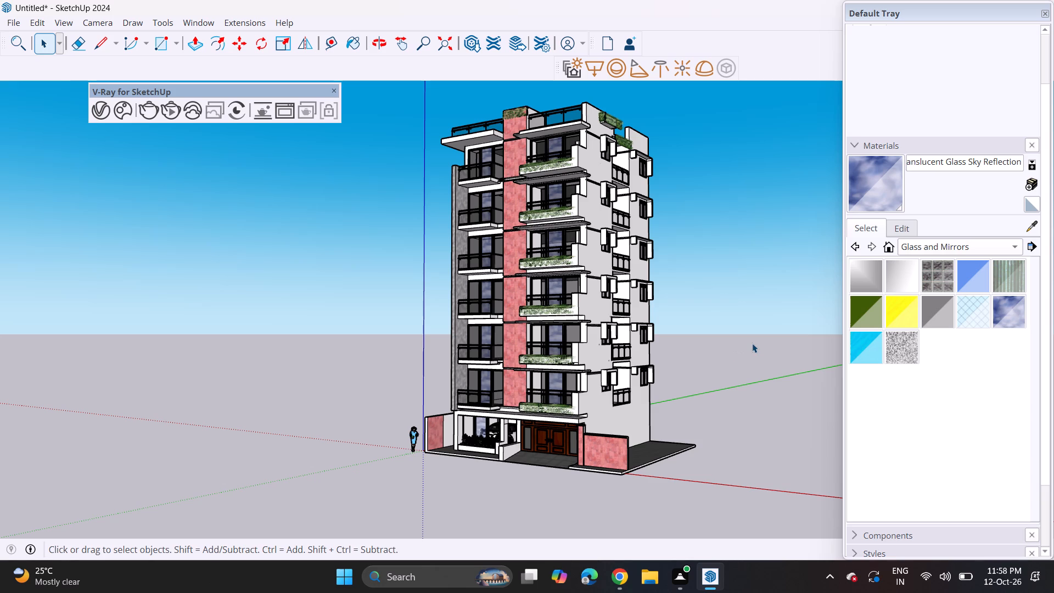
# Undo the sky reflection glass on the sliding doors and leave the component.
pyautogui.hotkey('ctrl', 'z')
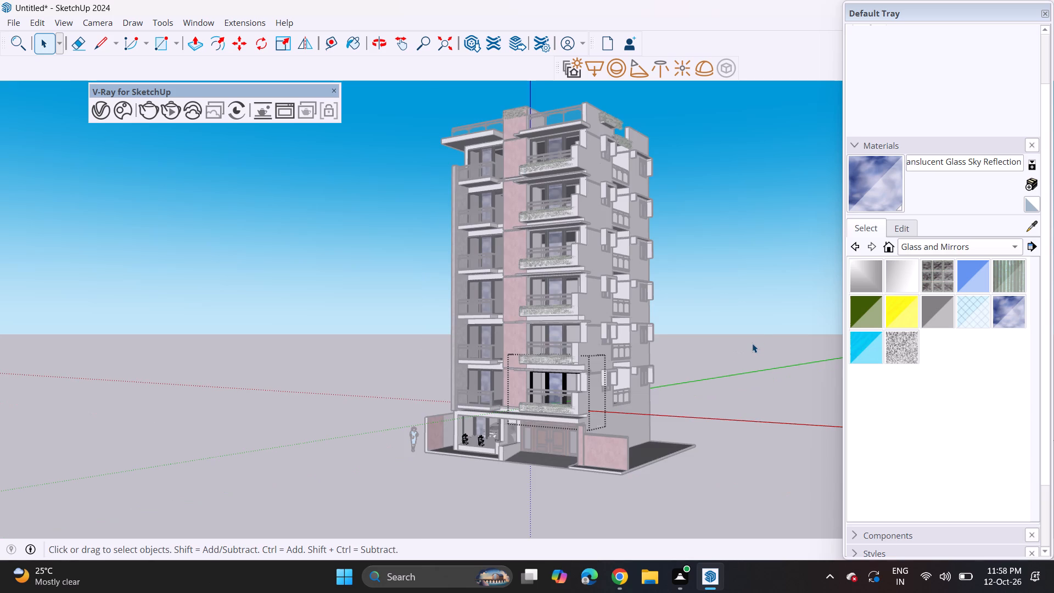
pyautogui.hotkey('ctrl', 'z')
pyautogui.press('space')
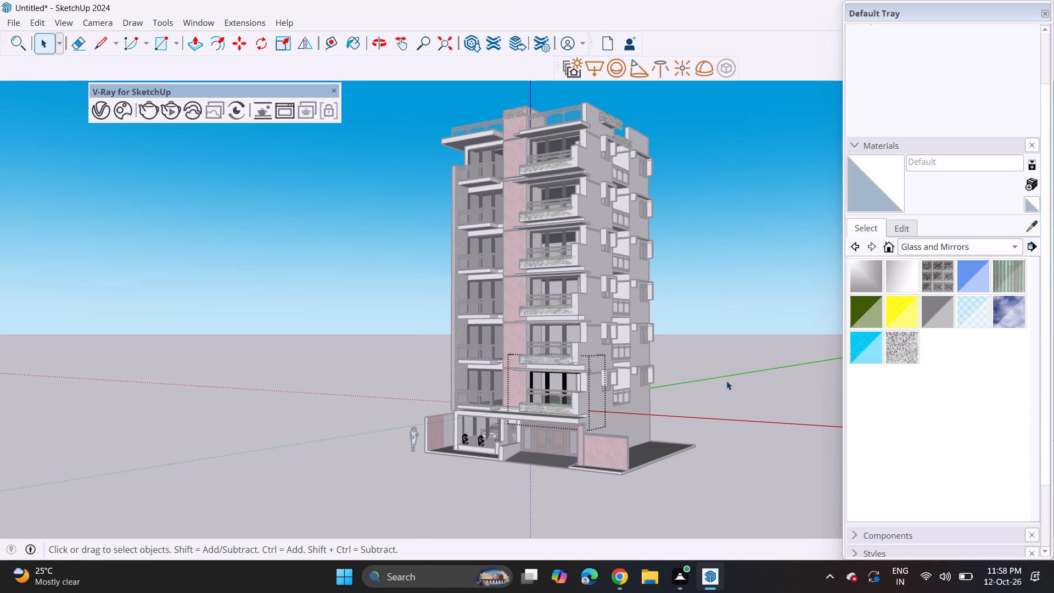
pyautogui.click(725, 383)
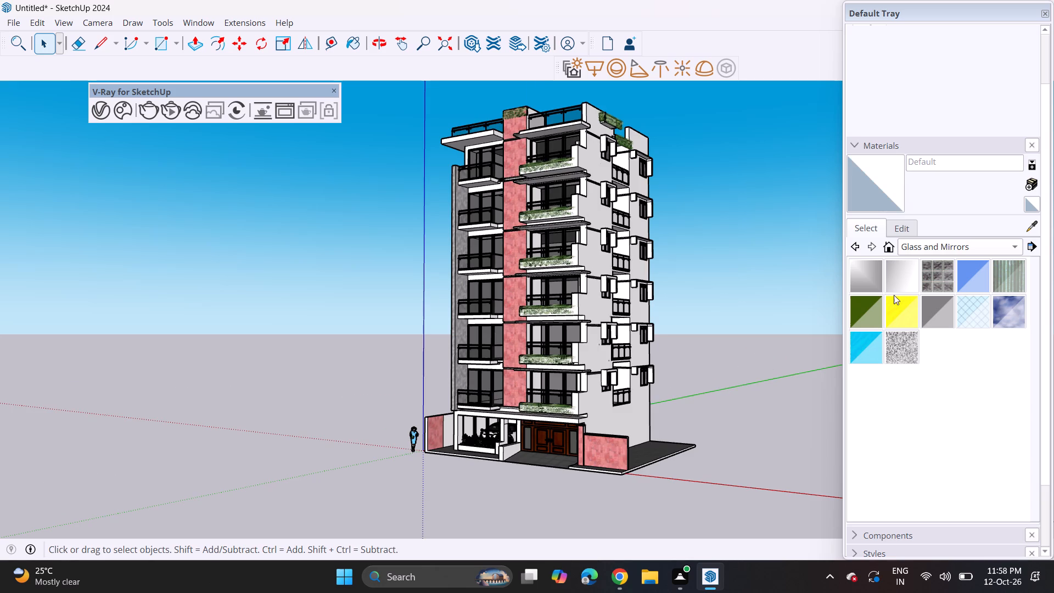
# Reopen the lowest hedged balcony's sliding door component and paint its middle glass pane with Translucent Glass Blue.
pyautogui.click(968, 281)
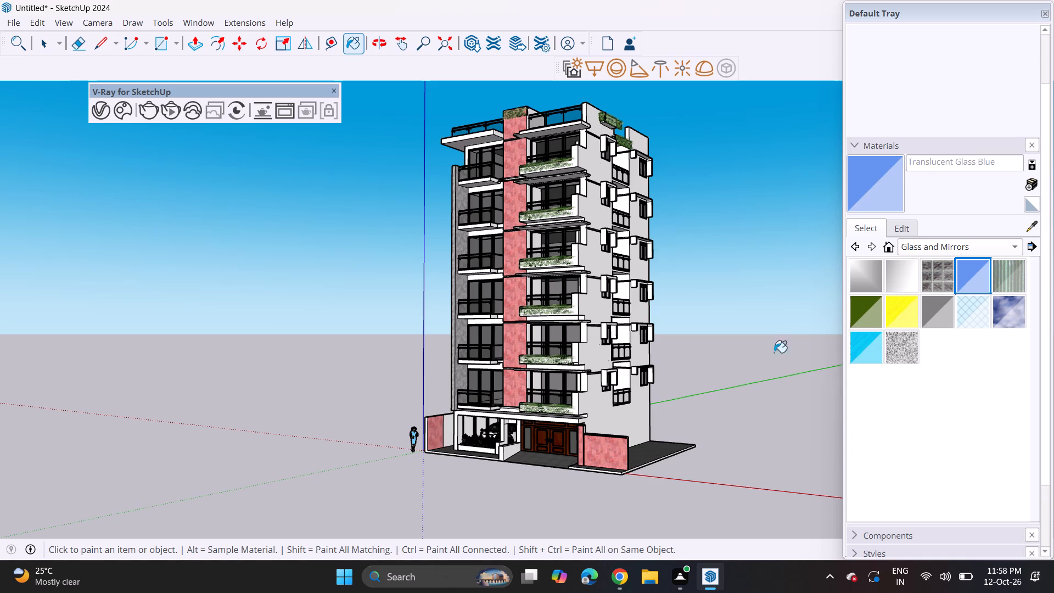
pyautogui.scroll(10, 523, 395)
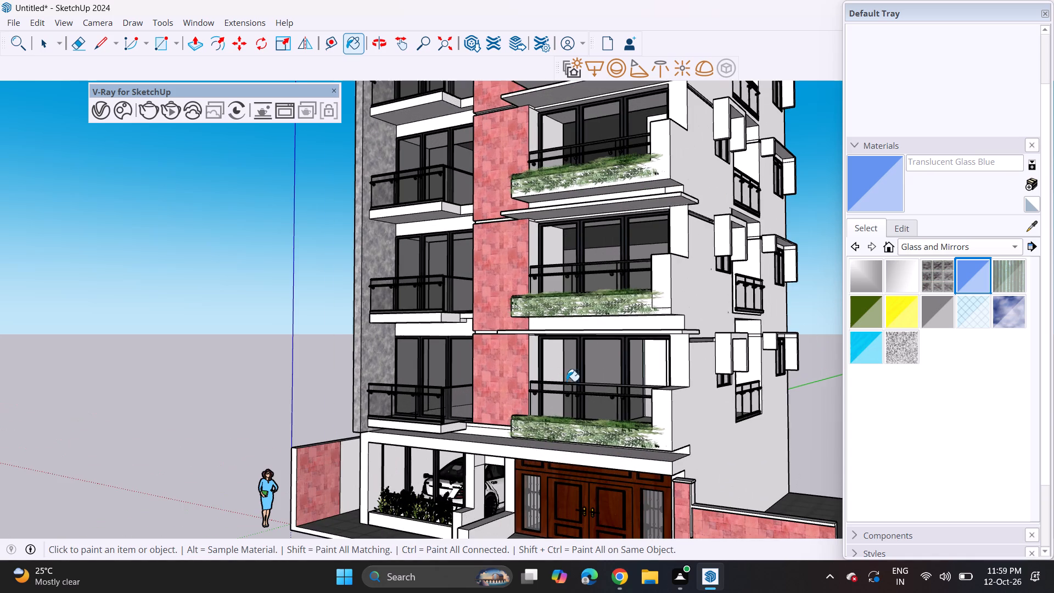
pyautogui.click(604, 362)
pyautogui.scroll(8, 606, 362)
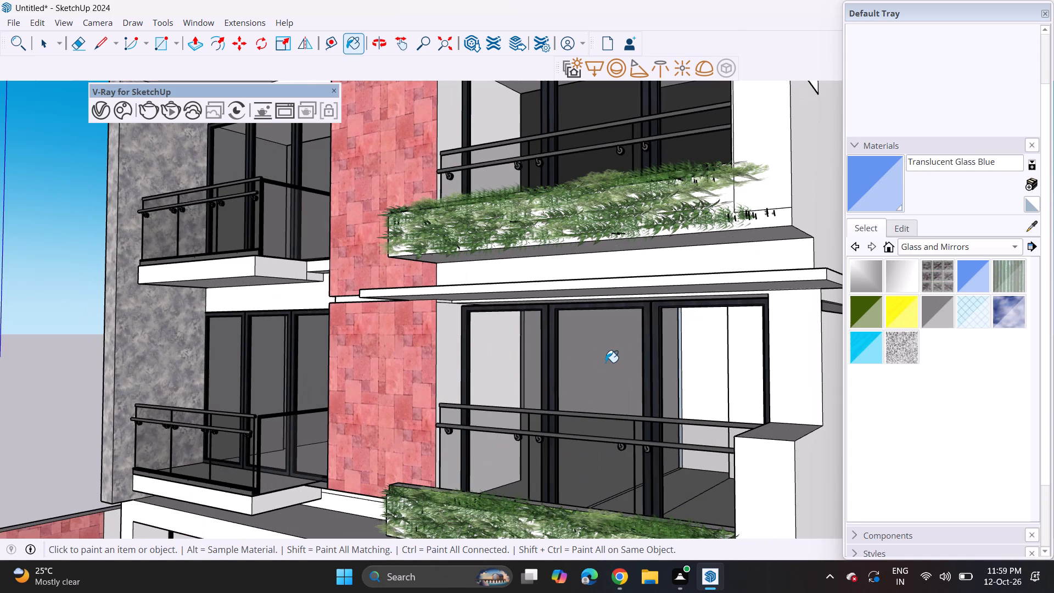
pyautogui.rightClick(606, 362)
pyautogui.click(652, 83)
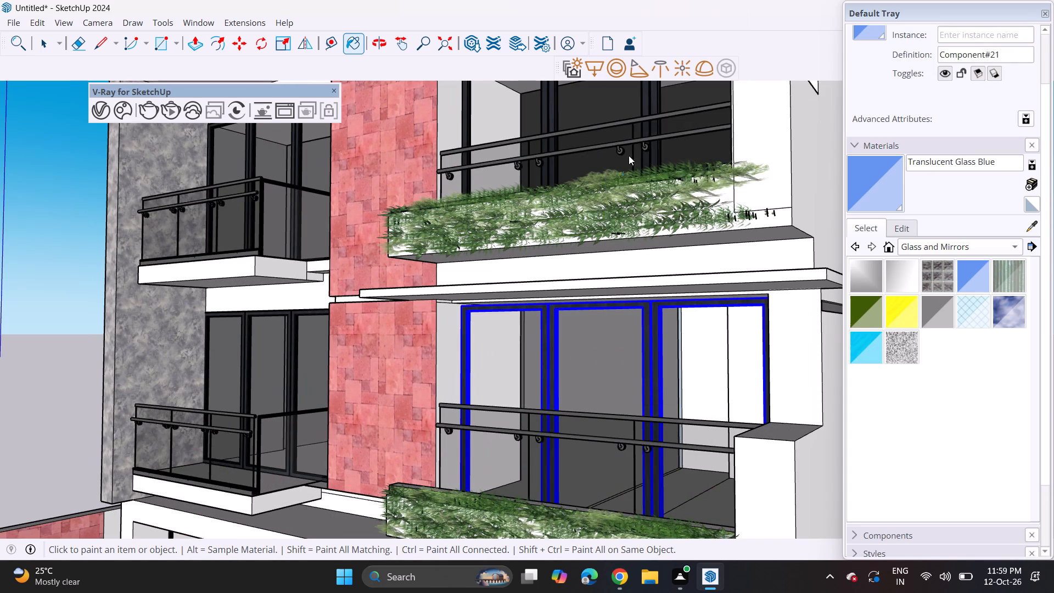
pyautogui.scroll(6, 620, 348)
pyautogui.click(620, 348)
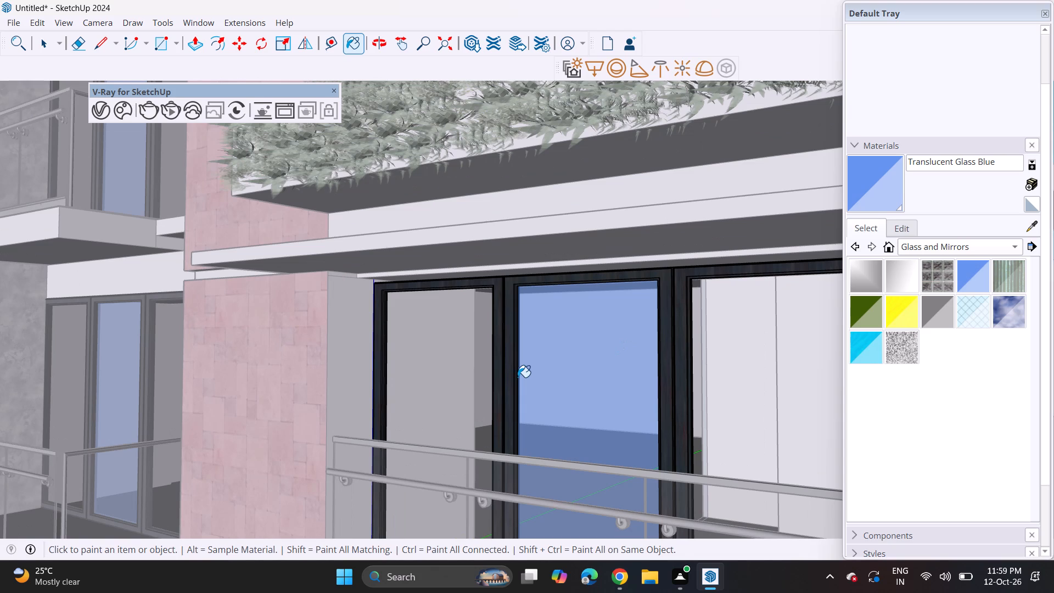
# Try painting the sliding door's left panel with Translucent Glass Blue and leave the door component.
pyautogui.click(430, 390)
pyautogui.scroll(-18, 595, 378)
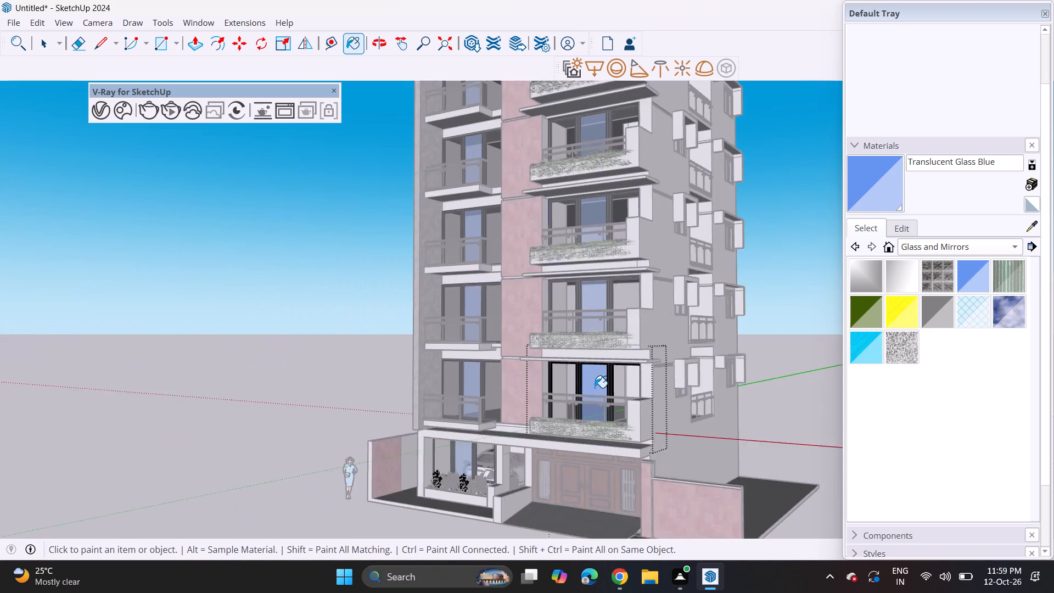
pyautogui.scroll(-3, 595, 388)
pyautogui.press('space')
pyautogui.click(772, 339)
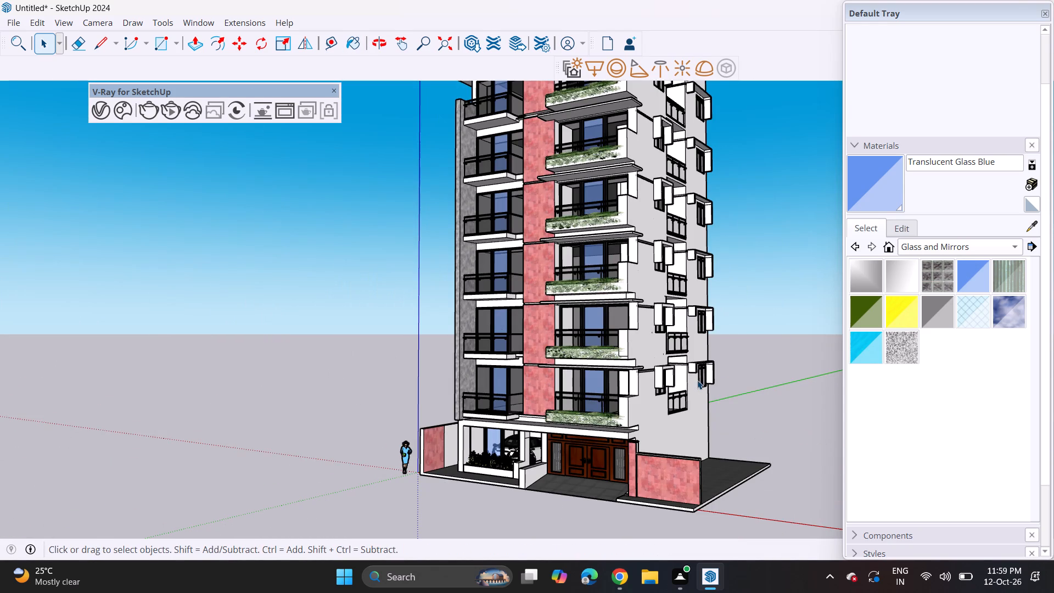
pyautogui.scroll(-1, 696, 381)
pyautogui.moveTo(696, 381); pyautogui.dragTo(605, 431, button='middle')
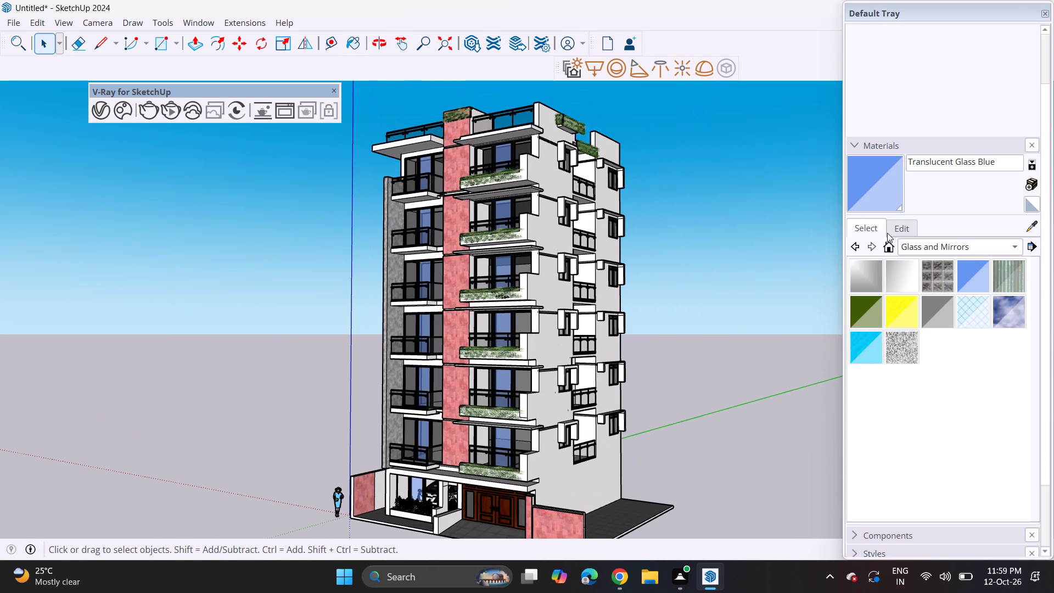
# Brighten the Translucent Glass Blue colour to the maximum and lower its opacity to 26.
pyautogui.click(896, 228)
pyautogui.moveTo(924, 305); pyautogui.dragTo(930, 284)
pyautogui.click(899, 497)
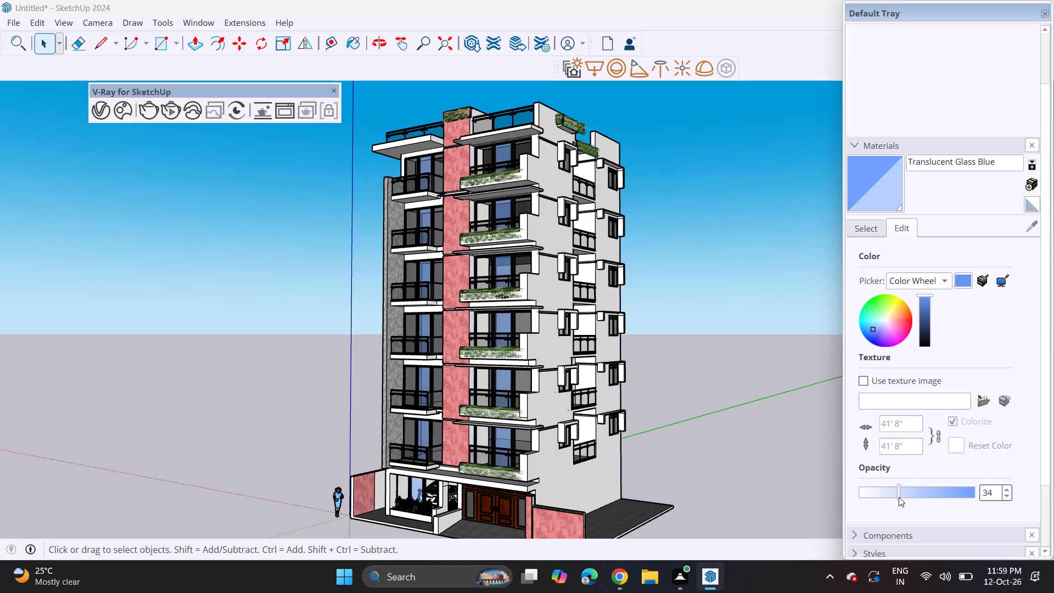
pyautogui.click(893, 489)
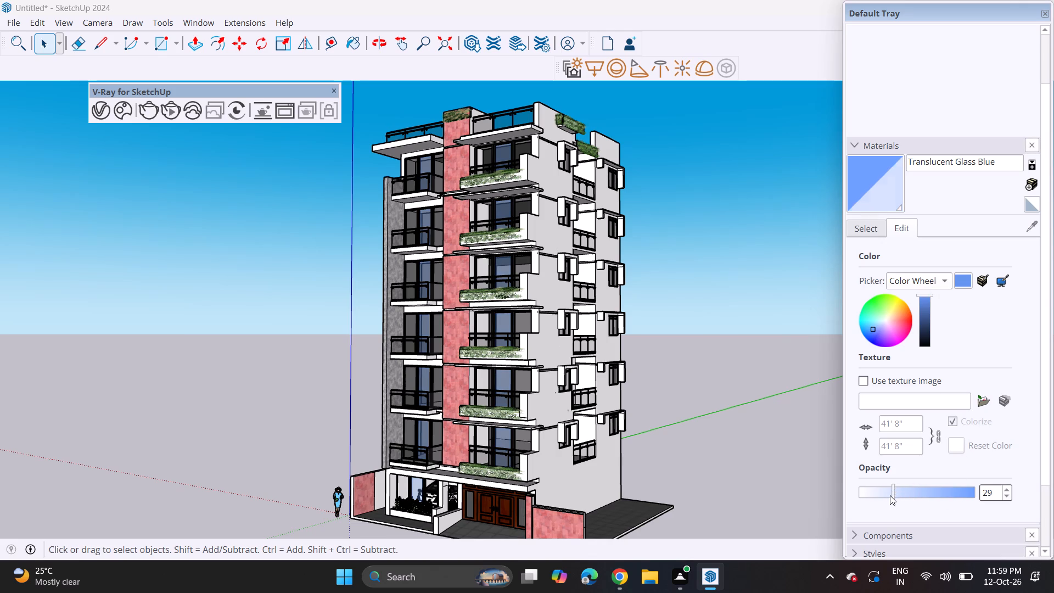
pyautogui.click(889, 496)
pyautogui.click(886, 497)
# Open the sliding door component on the second-lowest hedged balcony and paint its two outer panels with Translucent Glass Blue.
pyautogui.scroll(12, 481, 385)
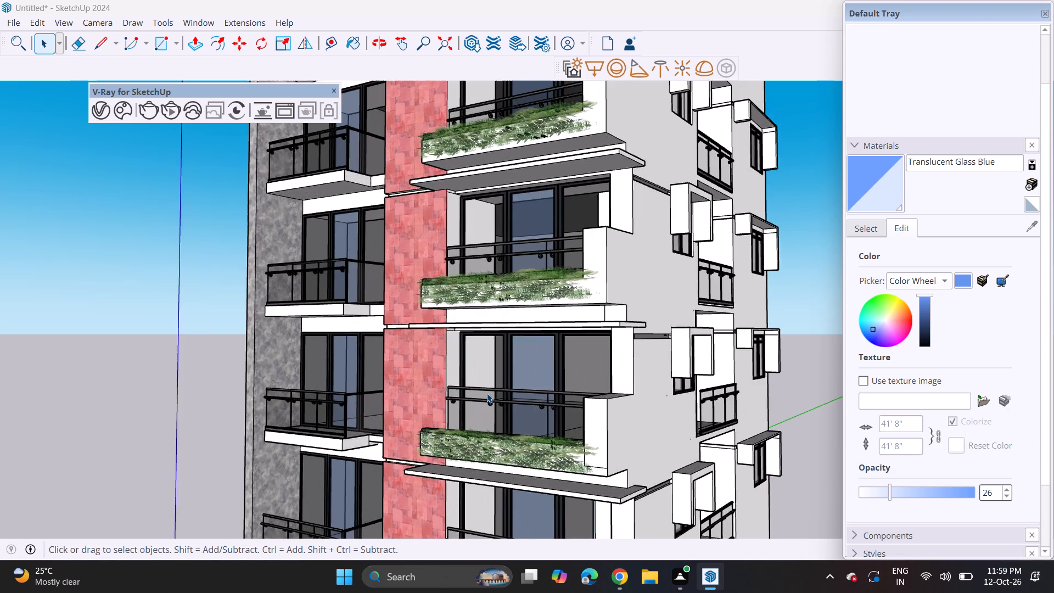
pyautogui.scroll(5, 487, 393)
pyautogui.click(489, 363)
pyautogui.rightClick(504, 366)
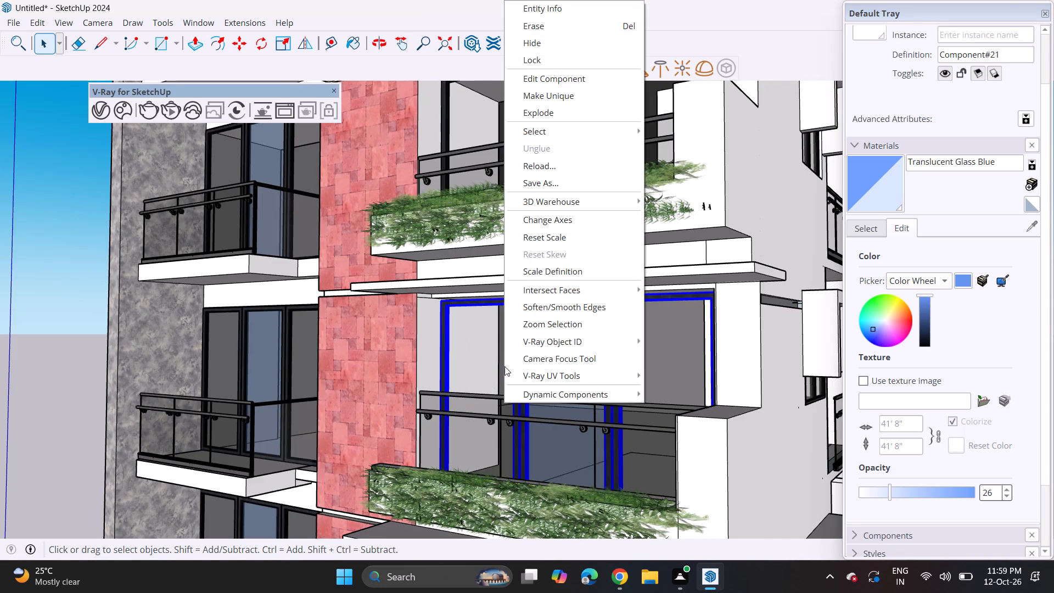
pyautogui.click(564, 79)
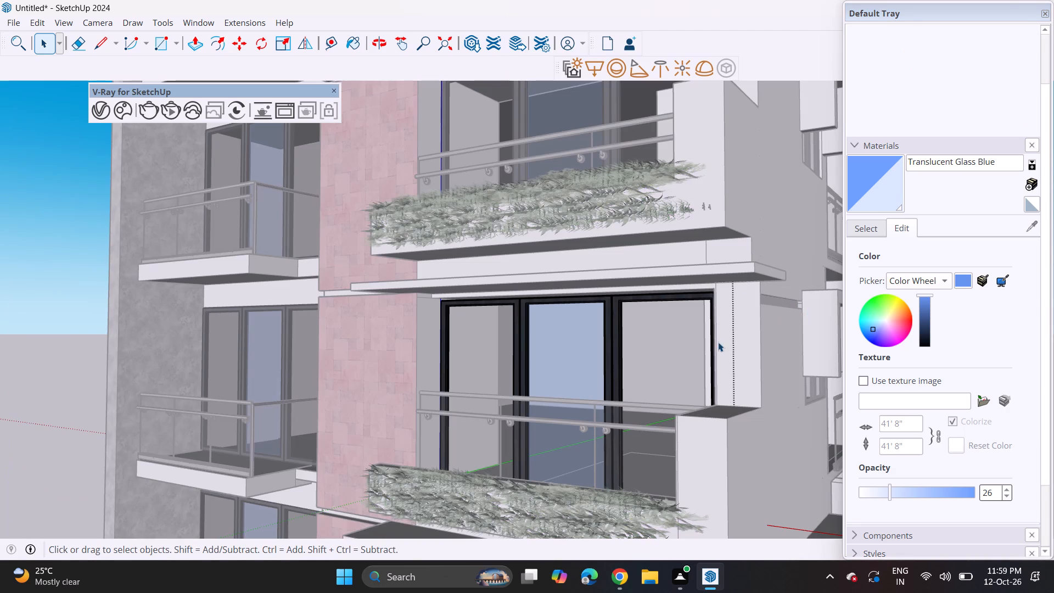
pyautogui.click(863, 170)
pyautogui.click(495, 346)
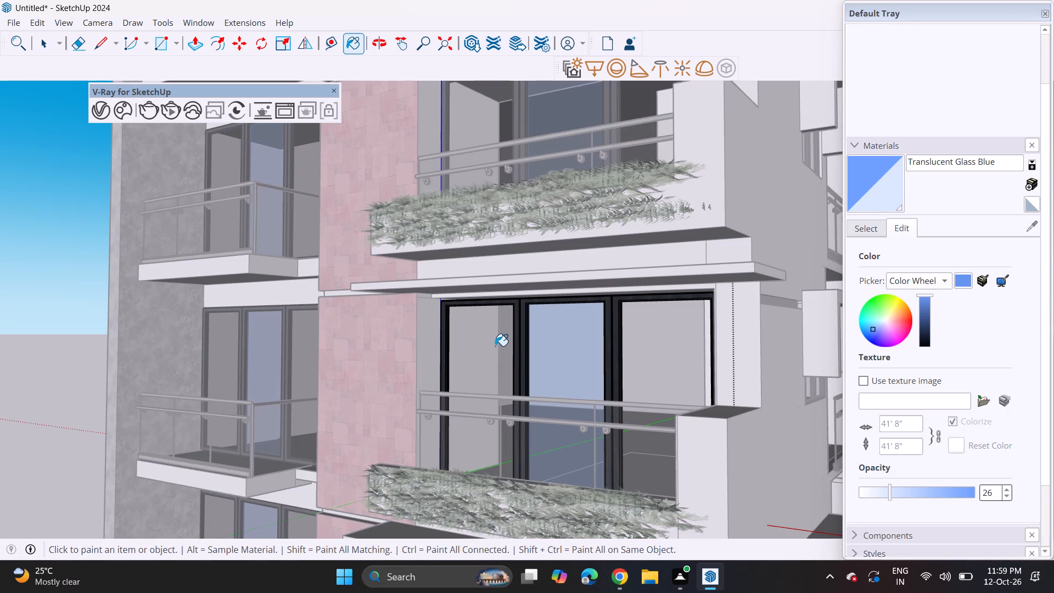
pyautogui.click(654, 331)
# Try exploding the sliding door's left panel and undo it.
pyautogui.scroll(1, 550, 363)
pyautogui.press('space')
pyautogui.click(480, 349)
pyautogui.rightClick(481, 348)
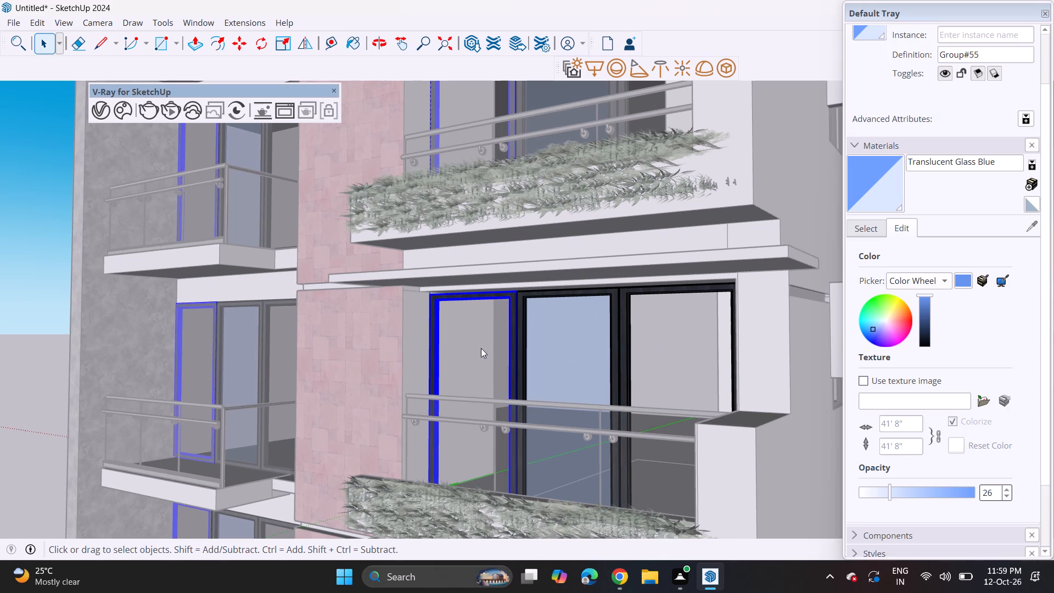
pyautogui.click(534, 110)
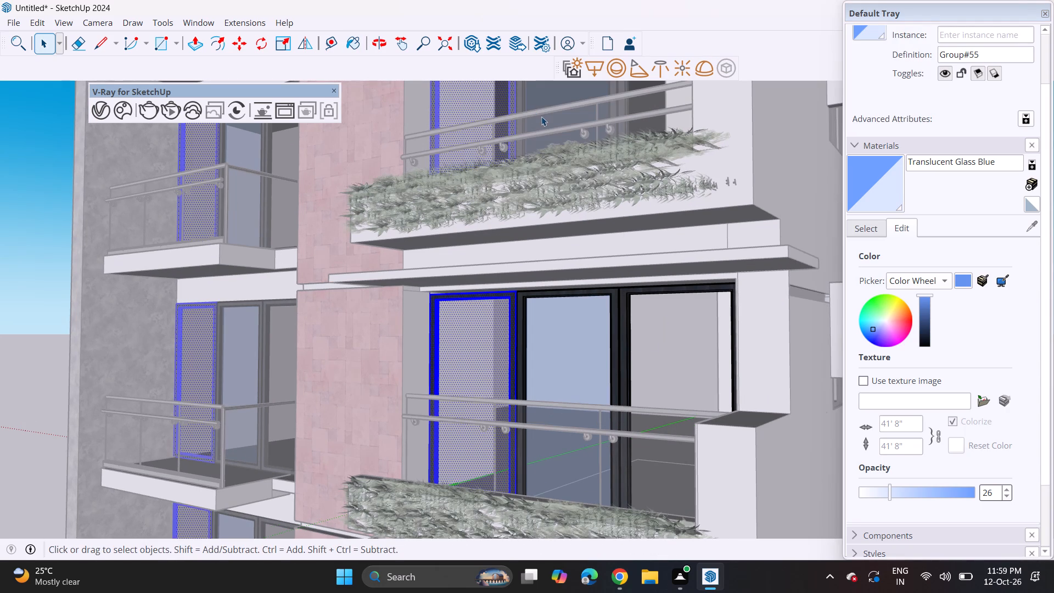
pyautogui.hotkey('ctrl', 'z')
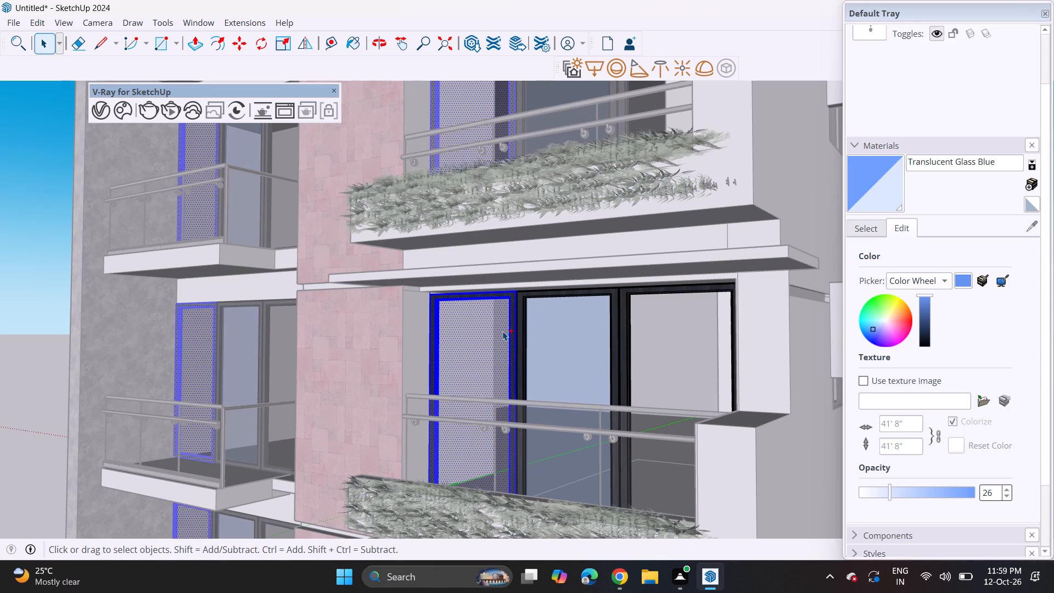
# Open the left door panel's nested component, paint its glass pane with Translucent Glass Blue, and leave all door components.
pyautogui.click(492, 350)
pyautogui.rightClick(492, 350)
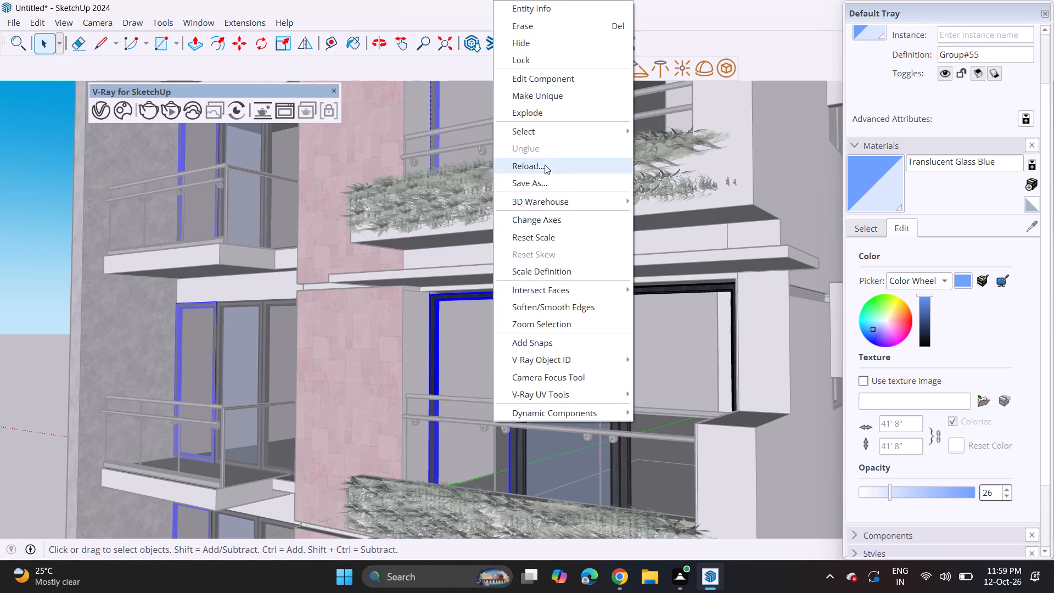
pyautogui.click(547, 83)
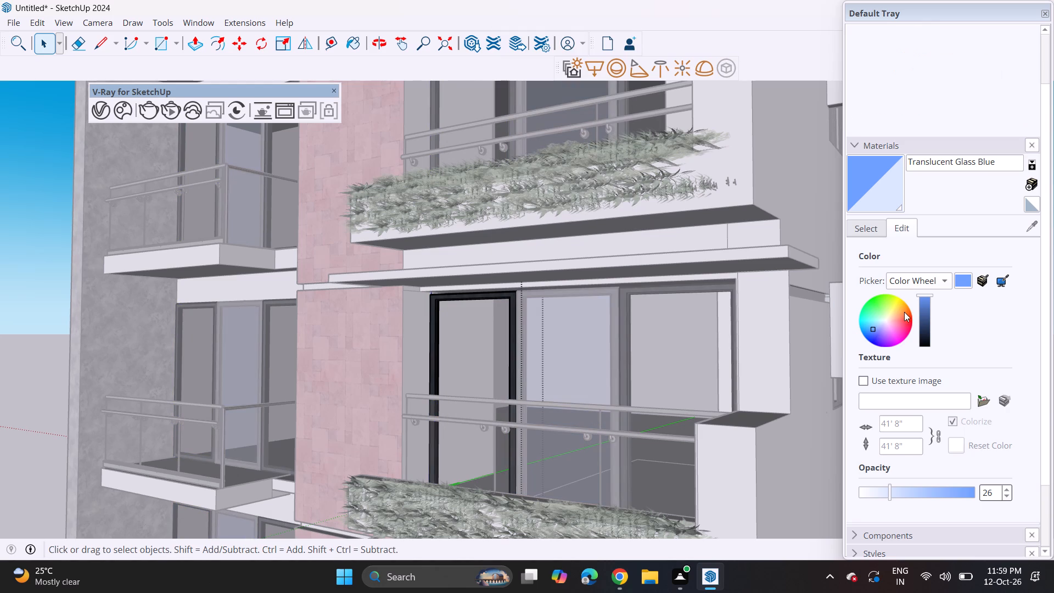
pyautogui.click(868, 191)
pyautogui.click(487, 352)
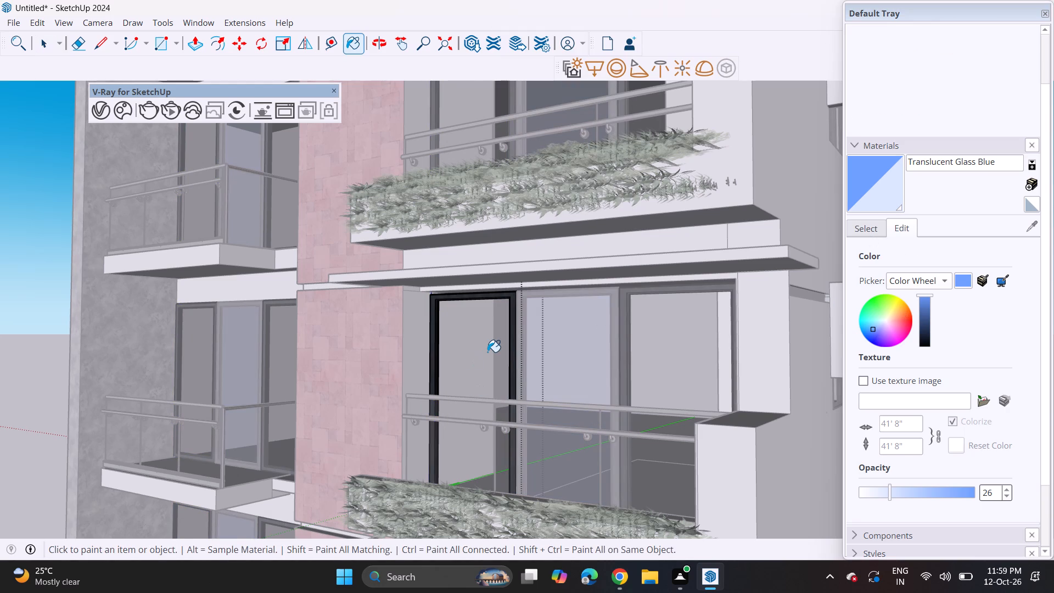
pyautogui.scroll(-11, 487, 352)
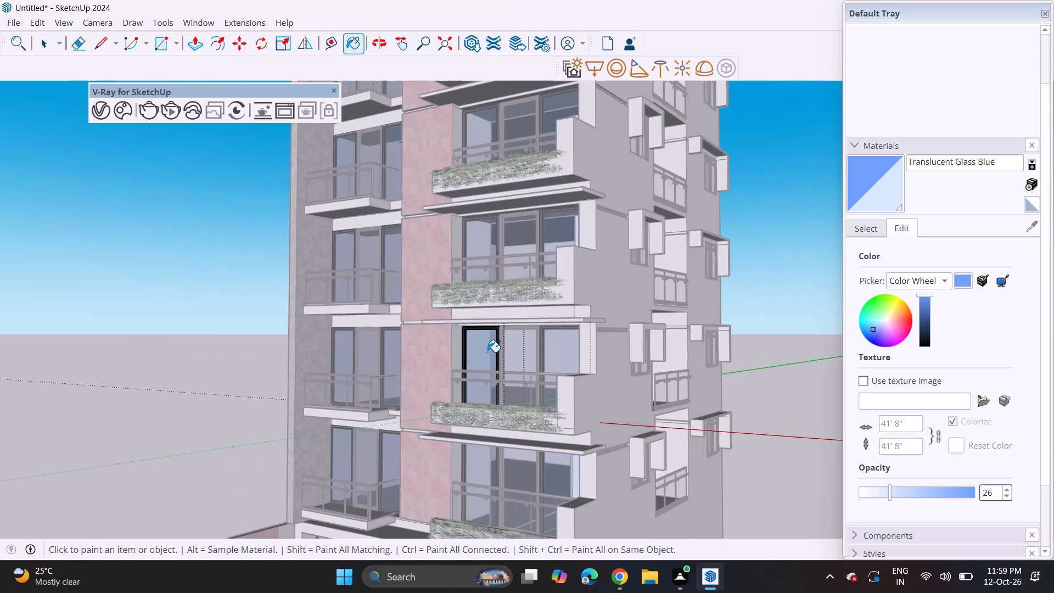
pyautogui.scroll(-8, 487, 352)
pyautogui.press('space')
pyautogui.click(642, 416)
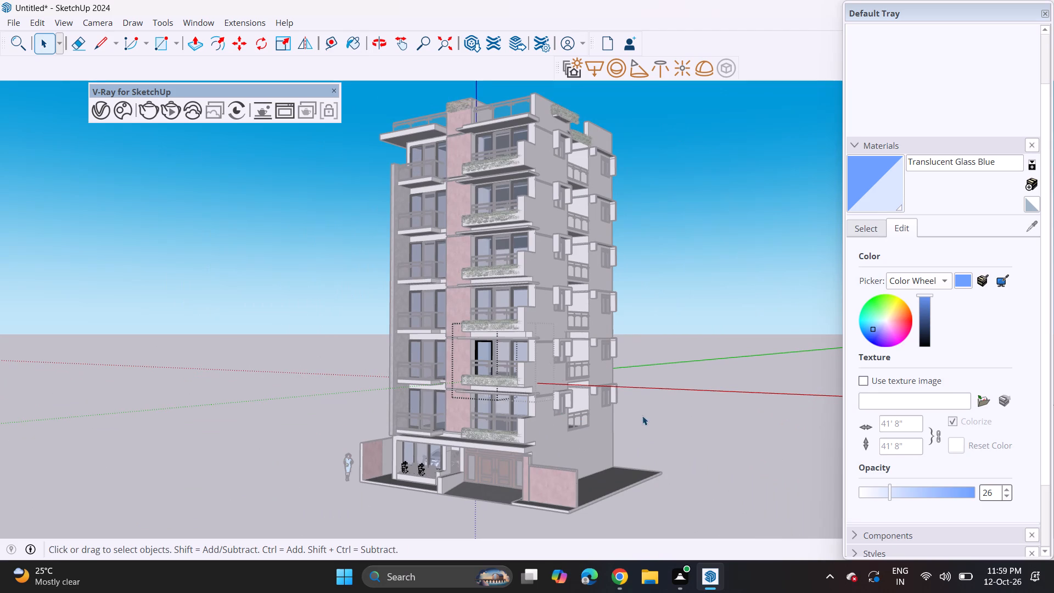
pyautogui.click(676, 388)
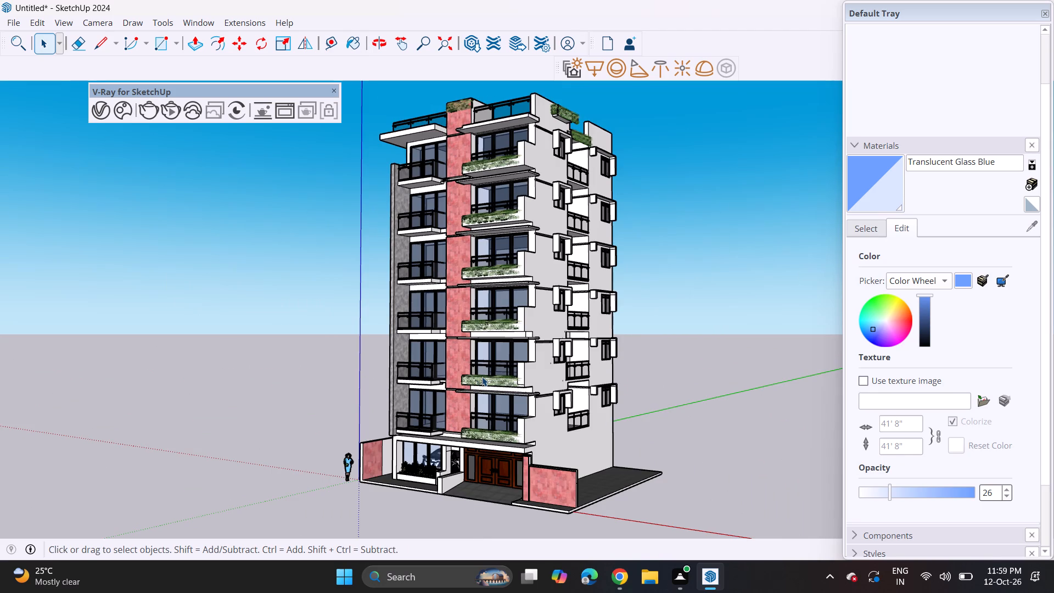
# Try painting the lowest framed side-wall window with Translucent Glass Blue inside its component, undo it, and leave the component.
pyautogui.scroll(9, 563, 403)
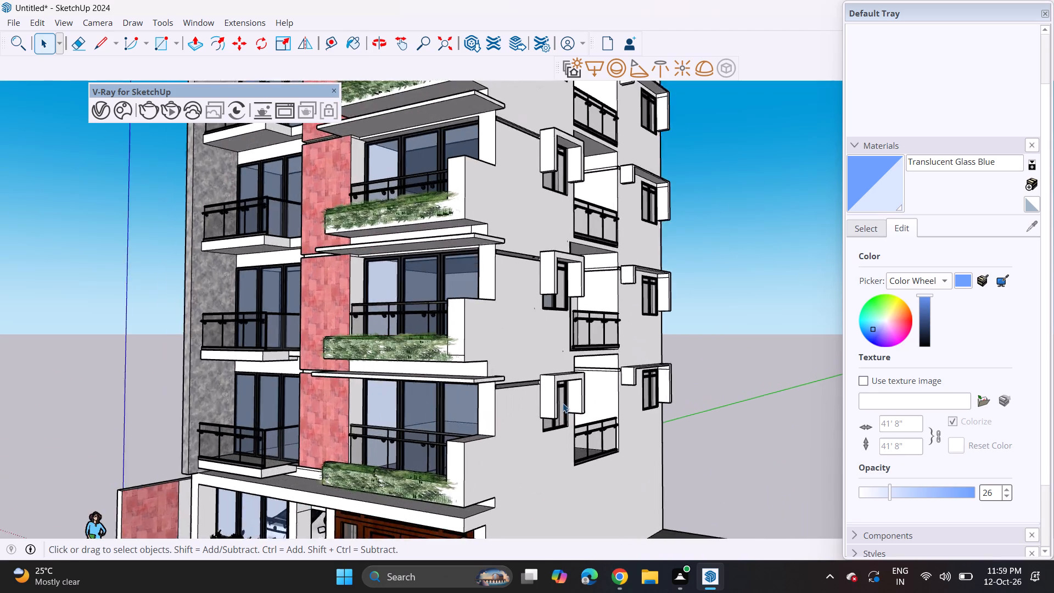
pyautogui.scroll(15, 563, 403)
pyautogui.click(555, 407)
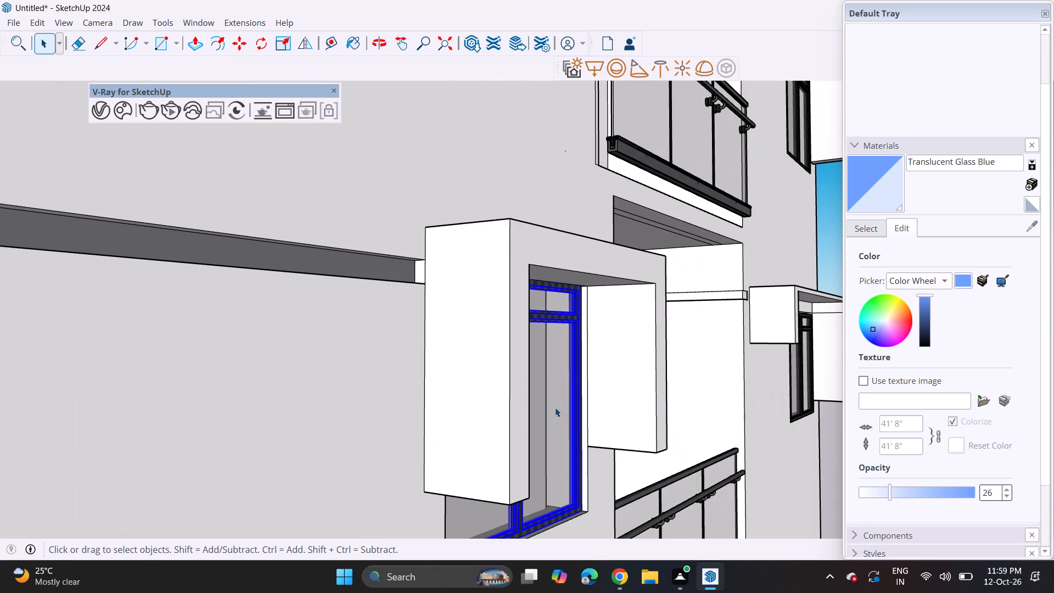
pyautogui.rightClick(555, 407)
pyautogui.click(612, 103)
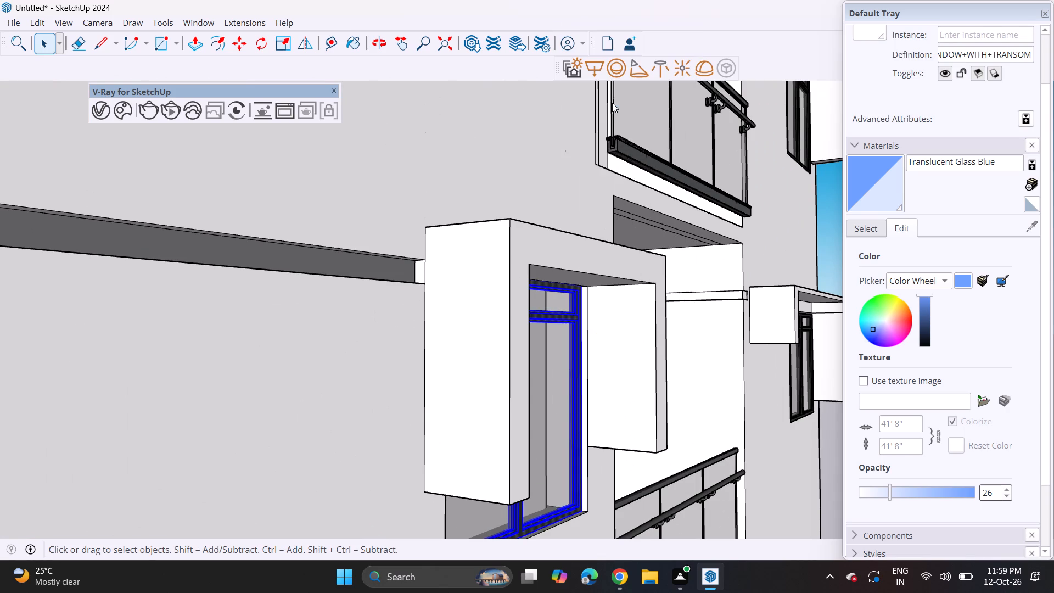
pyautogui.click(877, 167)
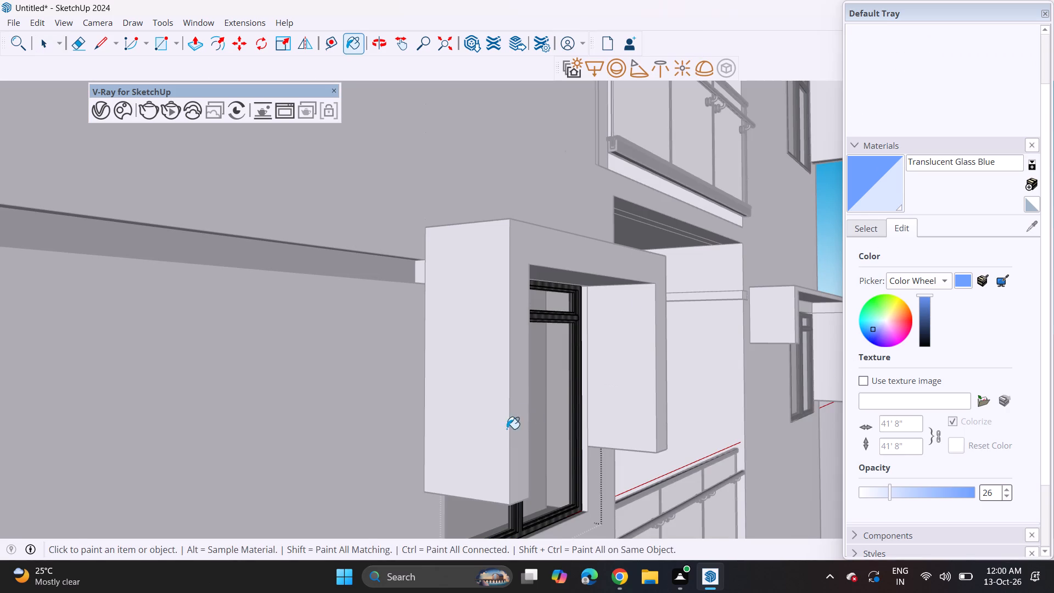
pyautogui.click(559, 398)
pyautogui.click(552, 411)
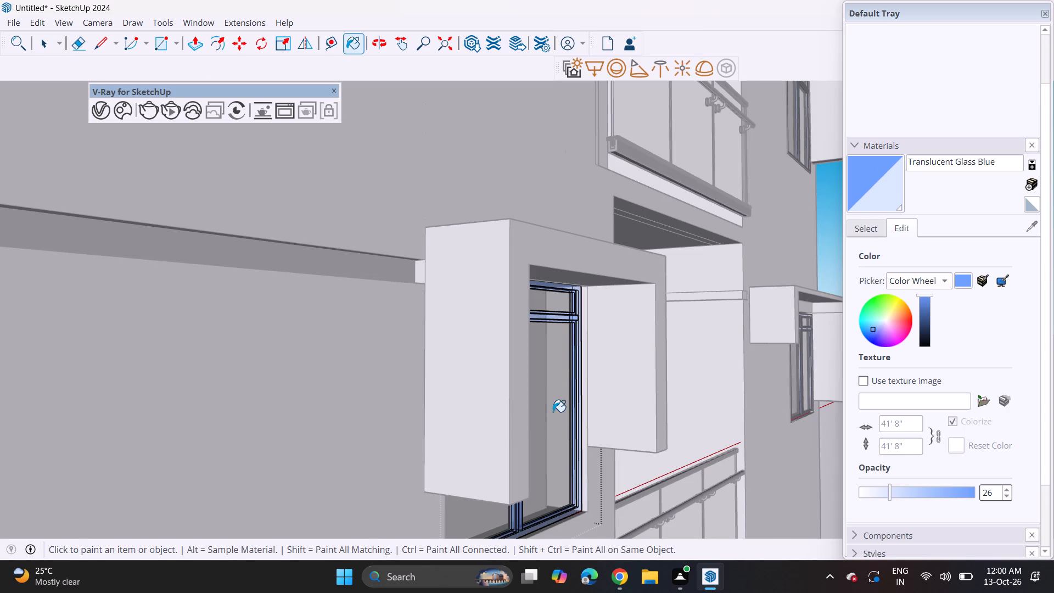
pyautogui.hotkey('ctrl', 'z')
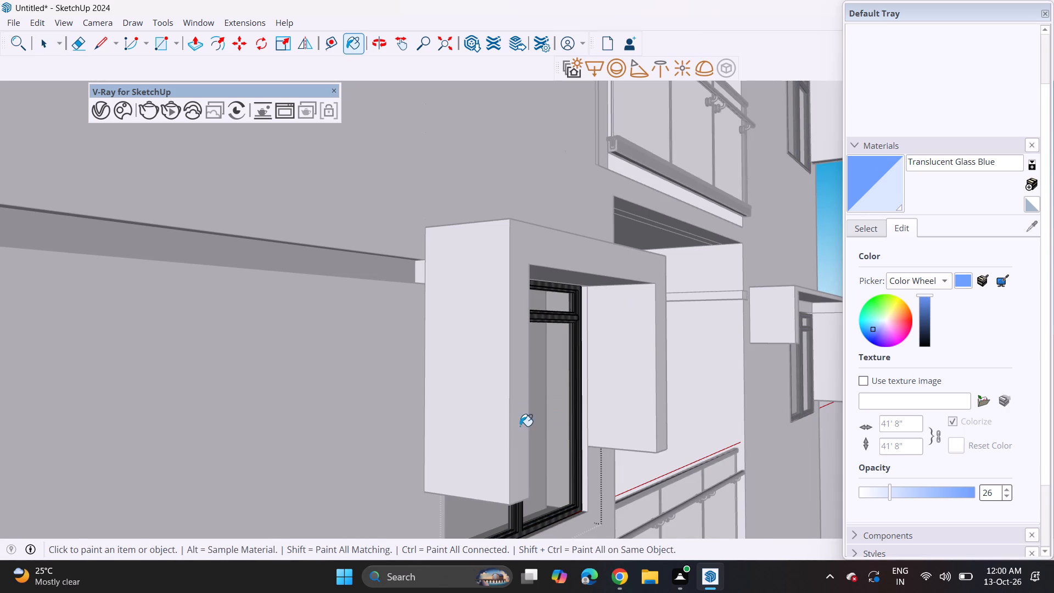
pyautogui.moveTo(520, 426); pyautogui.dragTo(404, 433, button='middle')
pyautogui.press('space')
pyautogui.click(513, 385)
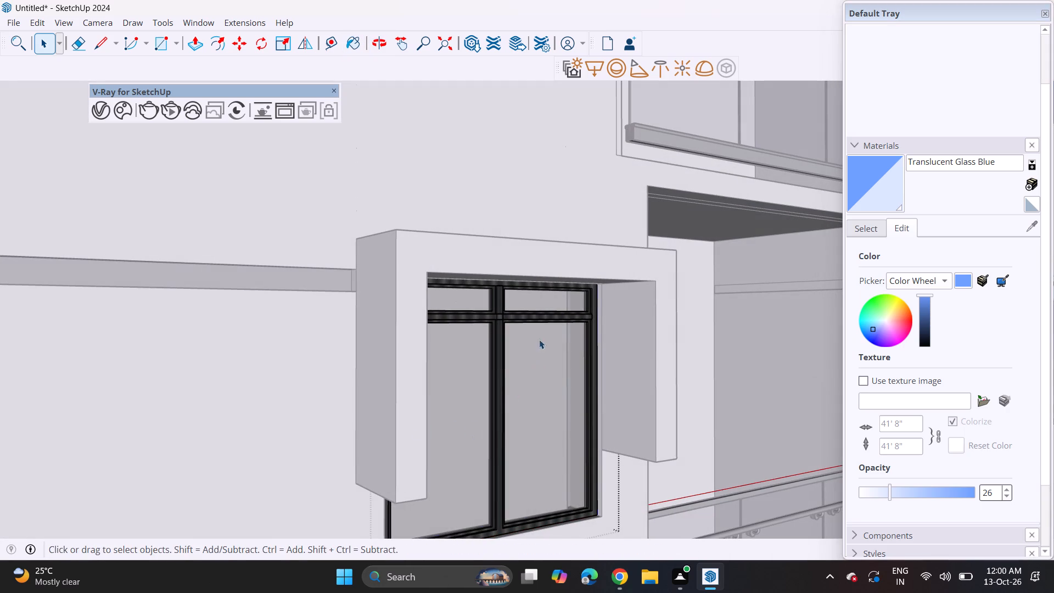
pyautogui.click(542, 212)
# Reopen the lowest framed side-wall window component for editing.
pyautogui.click(526, 362)
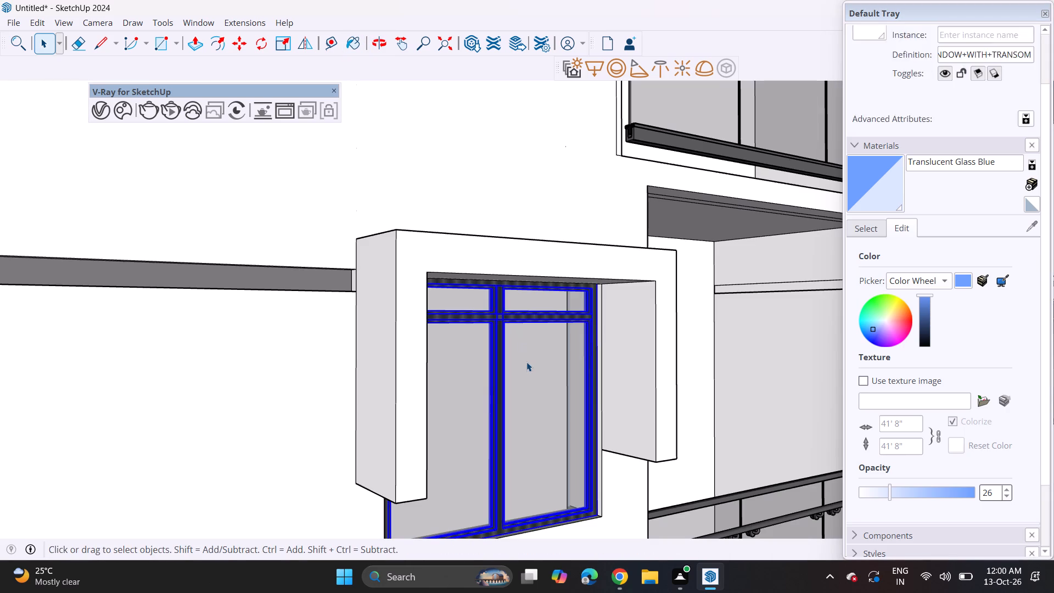
pyautogui.click(530, 376)
pyautogui.rightClick(530, 376)
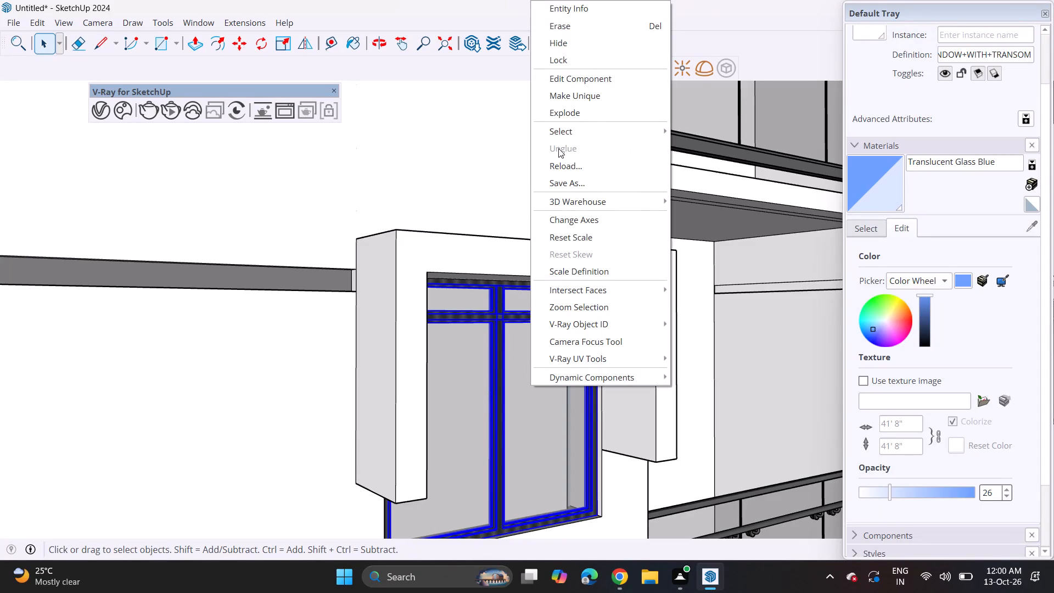
pyautogui.click(593, 70)
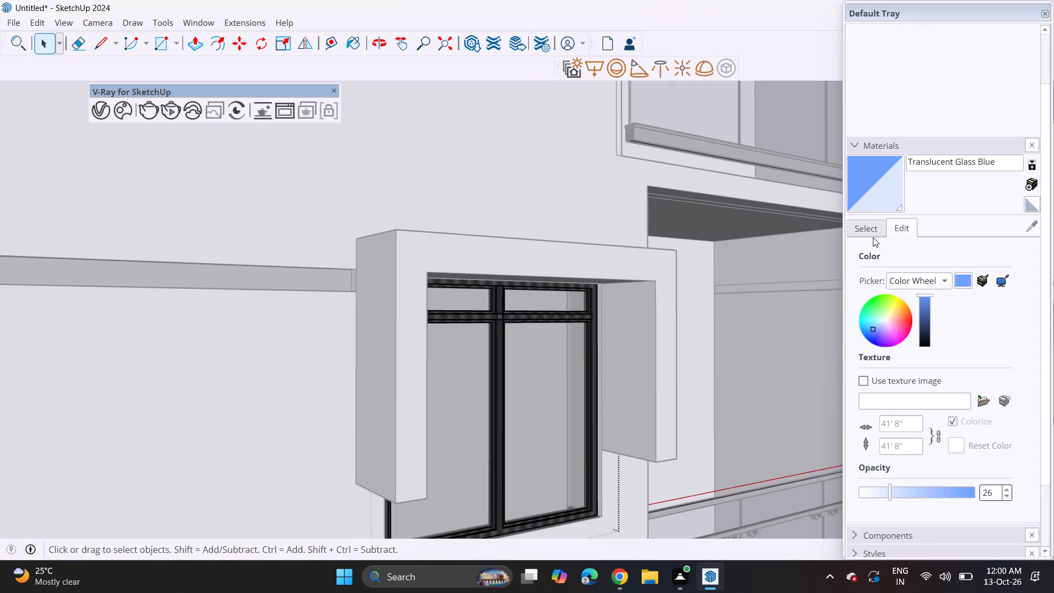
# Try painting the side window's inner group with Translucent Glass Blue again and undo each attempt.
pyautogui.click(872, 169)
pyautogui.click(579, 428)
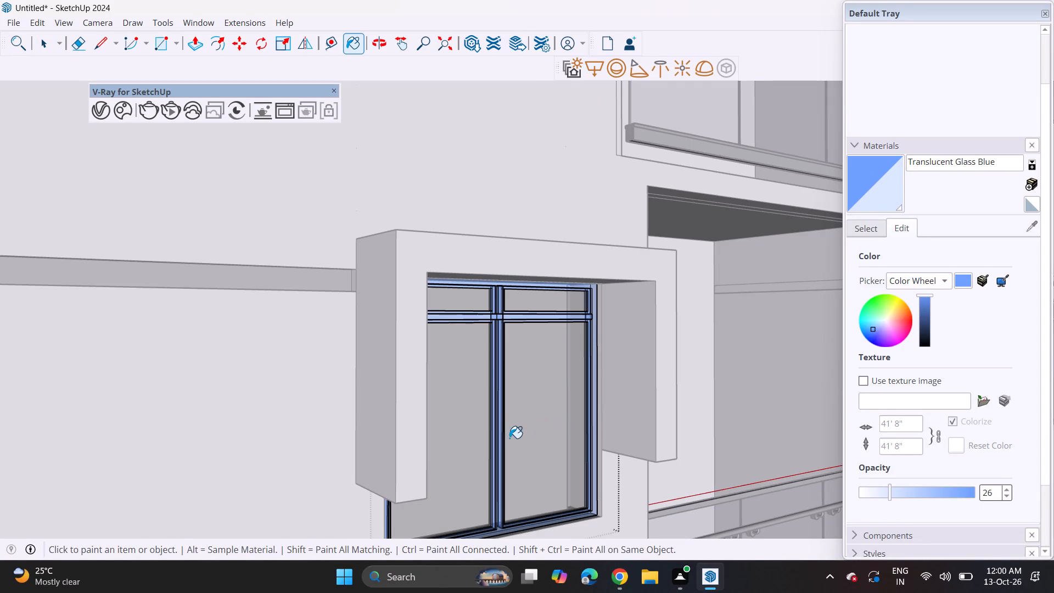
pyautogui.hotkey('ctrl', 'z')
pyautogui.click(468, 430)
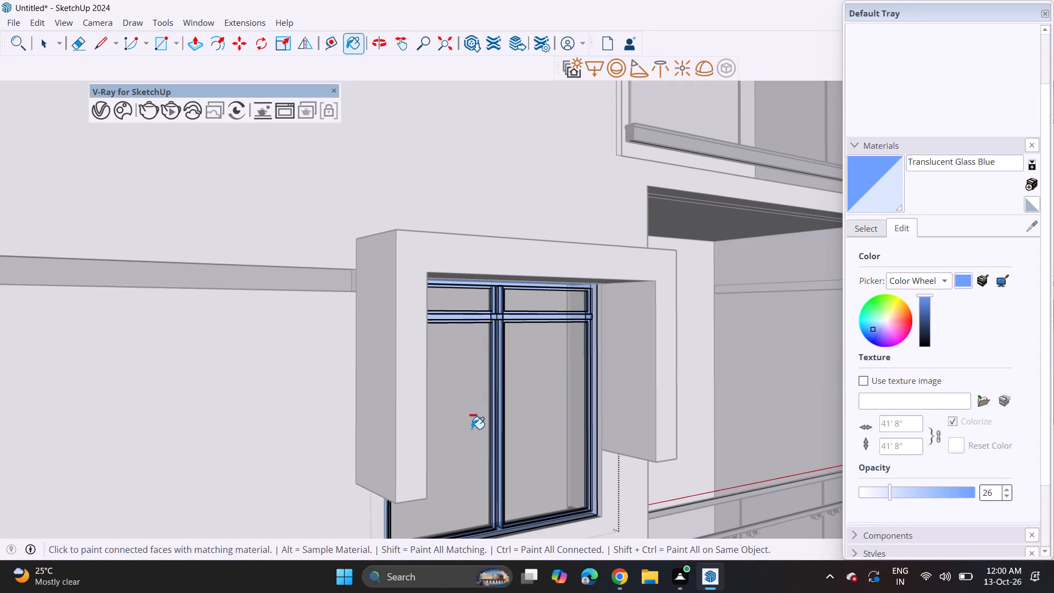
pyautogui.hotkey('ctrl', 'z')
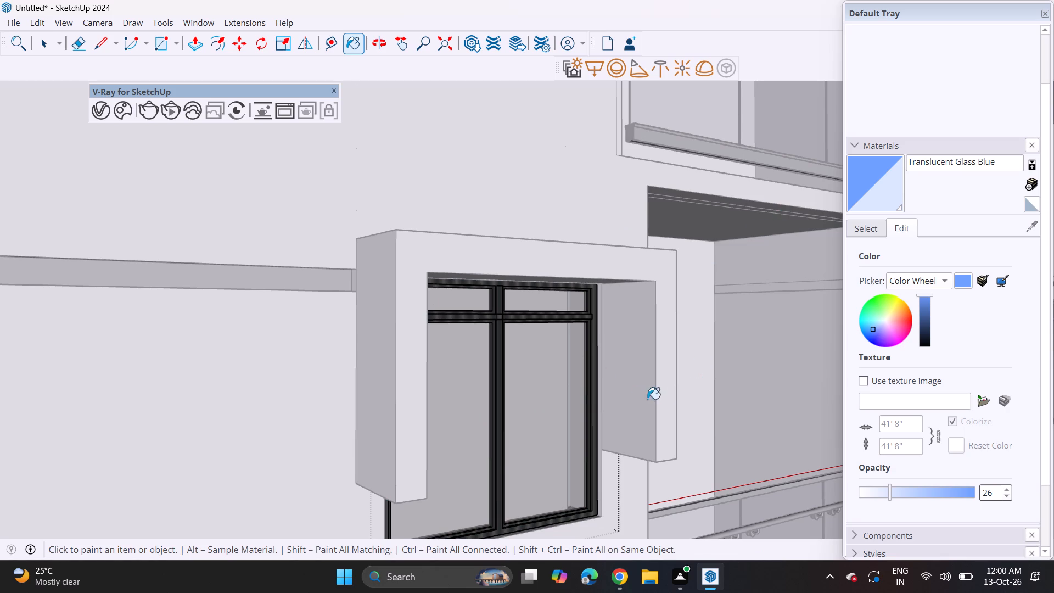
# Convert the window group inside the lowest framed side-wall window into a component.
pyautogui.press('space')
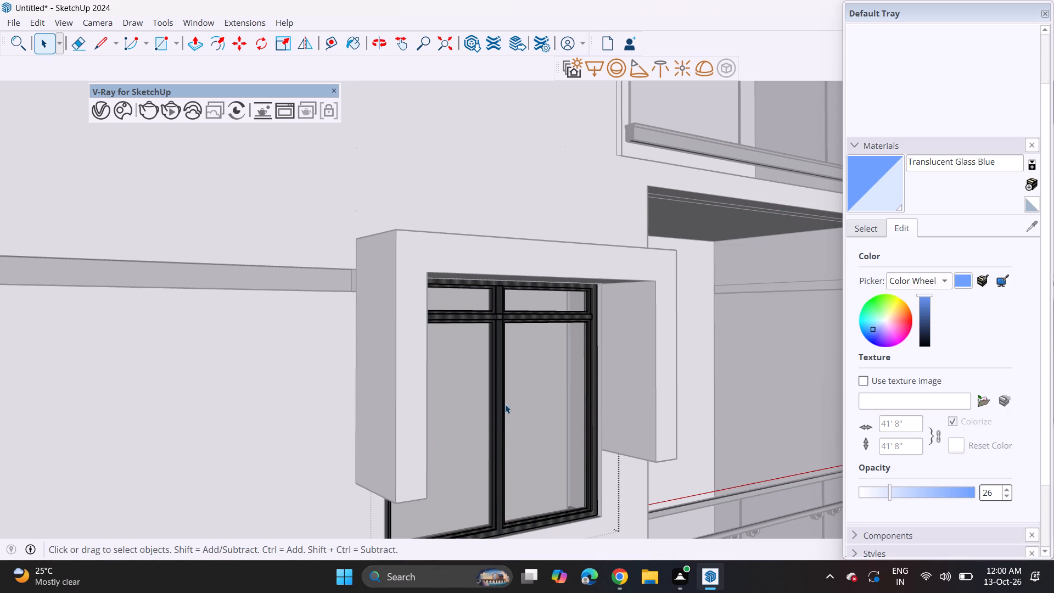
pyautogui.moveTo(489, 408); pyautogui.dragTo(388, 422, button='middle')
pyautogui.rightClick(408, 429)
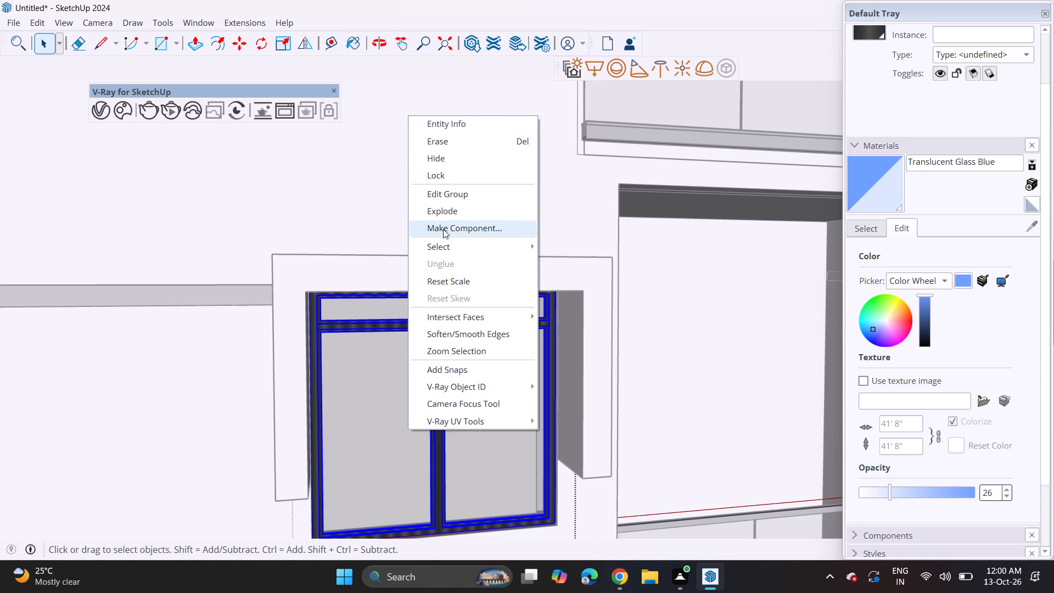
pyautogui.click(463, 224)
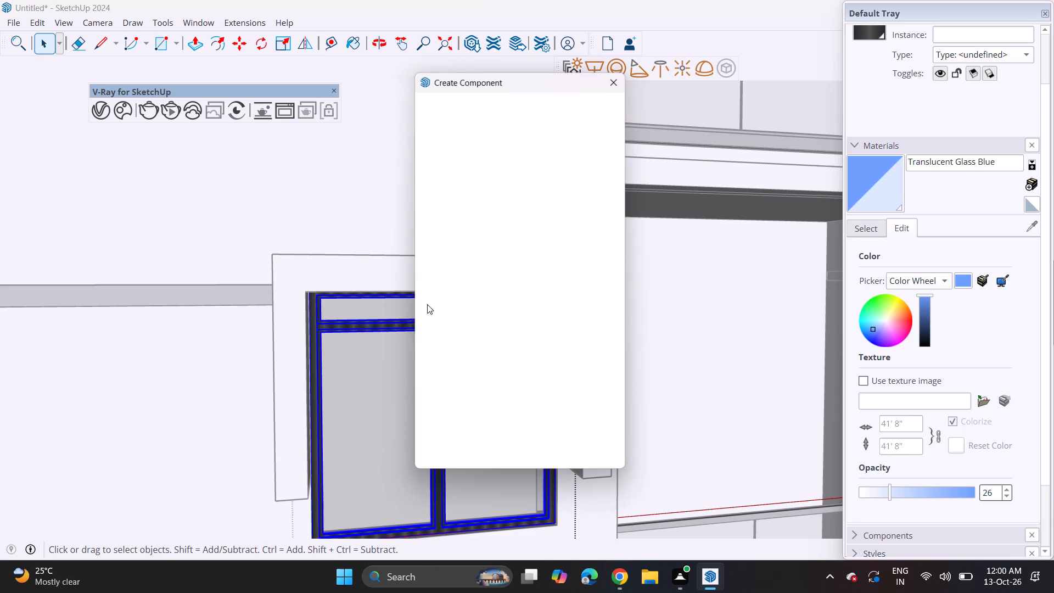
pyautogui.click(536, 458)
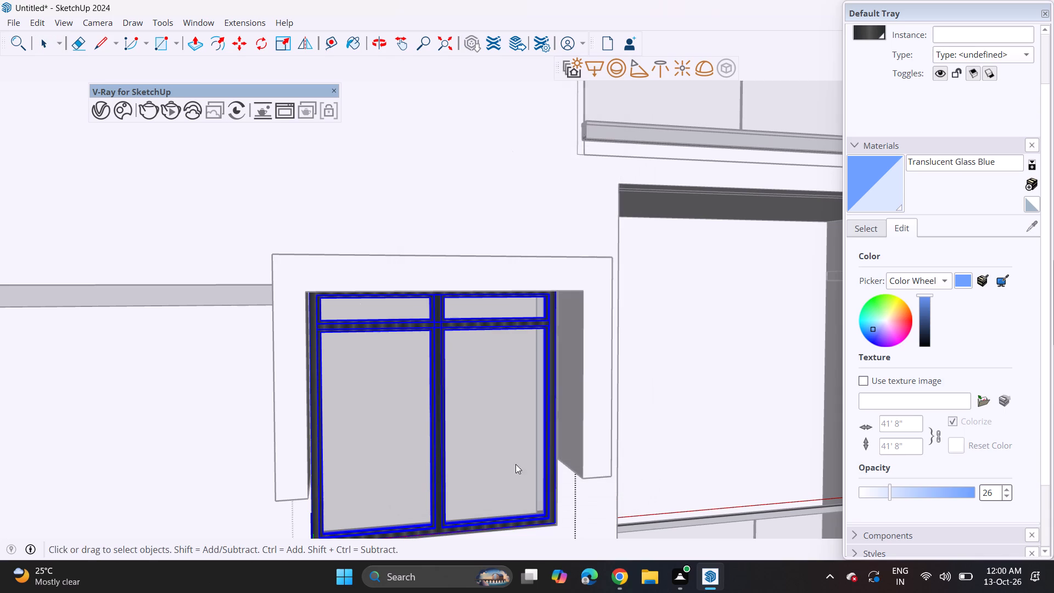
# Open the new window component, paint its two large and two transom pane groups with Translucent Glass Blue, and leave all nested components.
pyautogui.click(472, 443)
pyautogui.rightClick(472, 443)
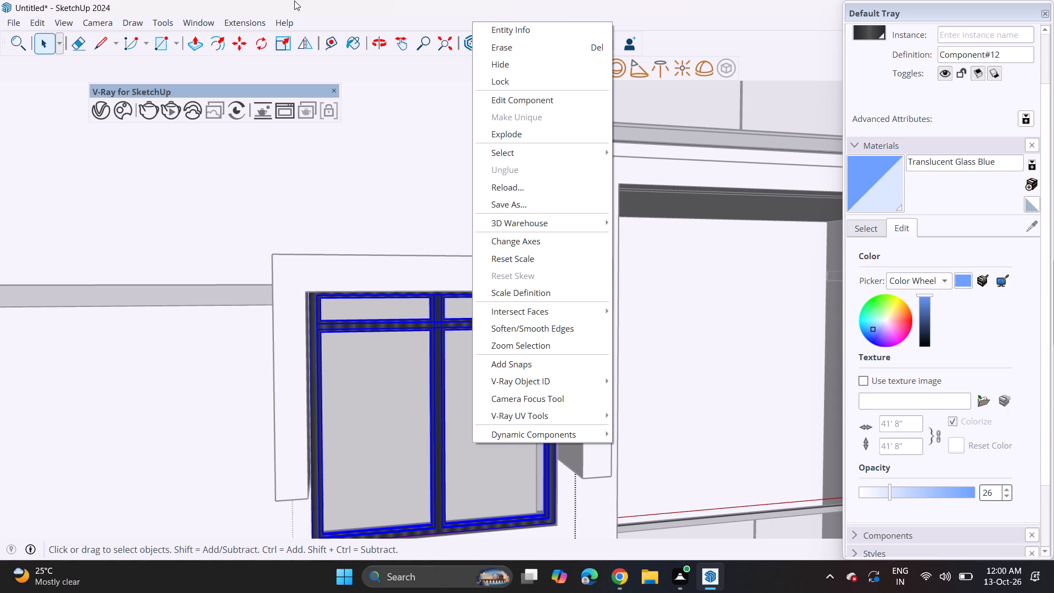
pyautogui.click(507, 97)
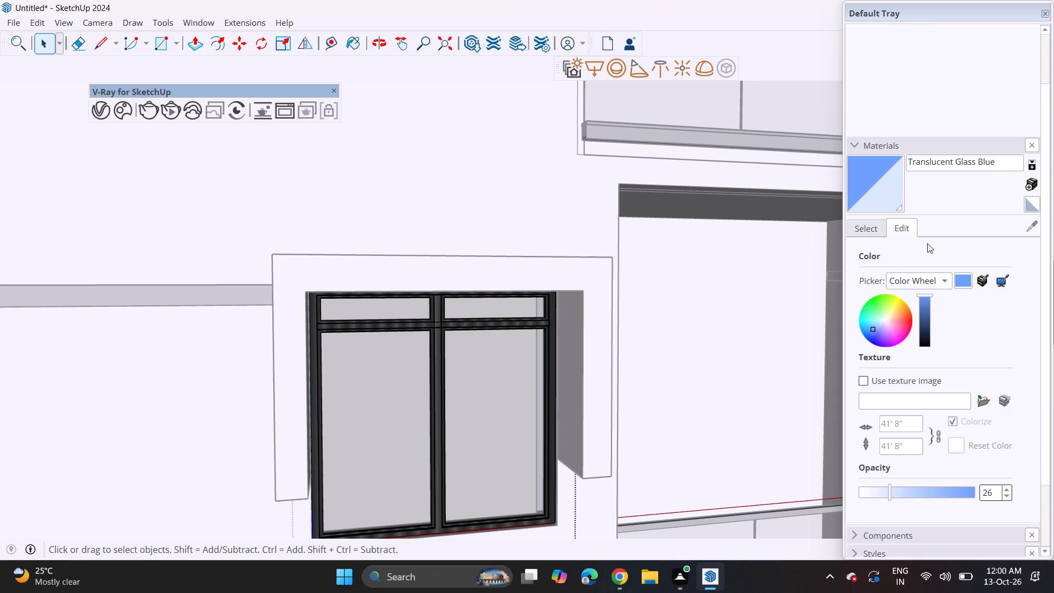
pyautogui.click(878, 208)
pyautogui.click(386, 408)
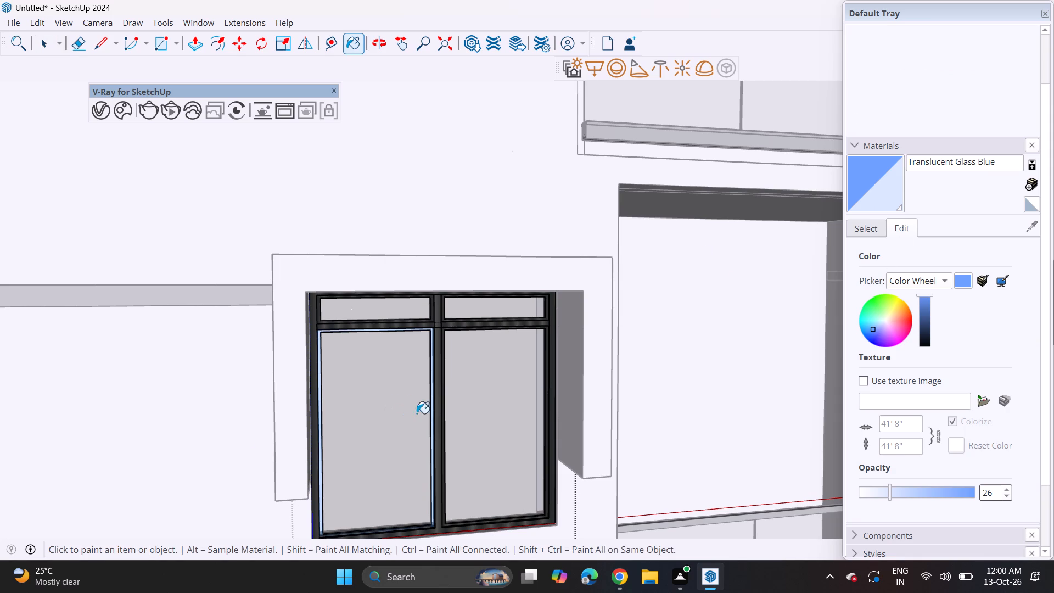
pyautogui.click(402, 410)
pyautogui.click(489, 382)
pyautogui.click(499, 311)
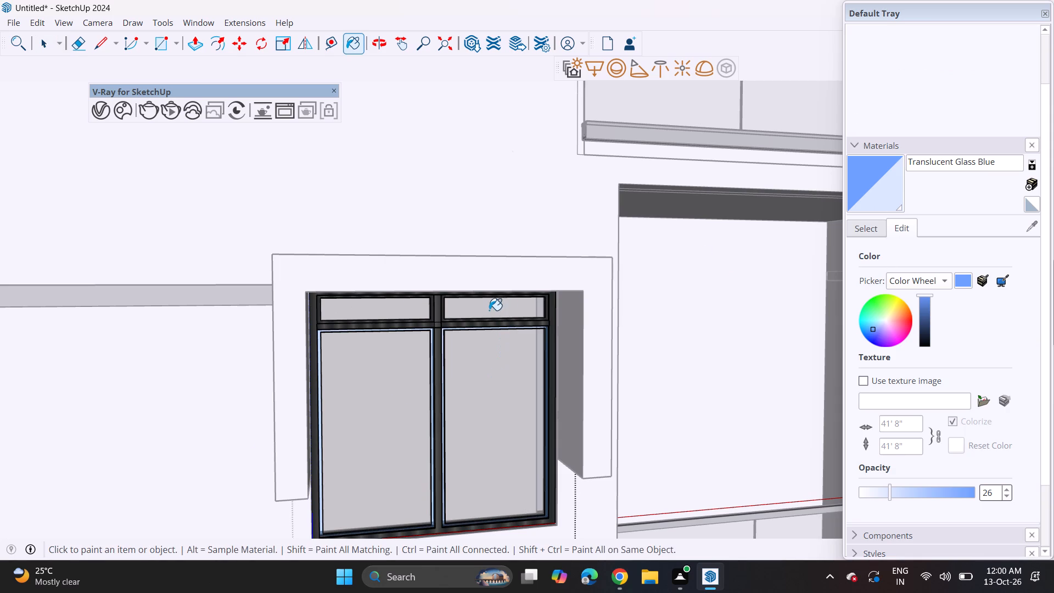
pyautogui.click(396, 300)
pyautogui.scroll(2, 406, 425)
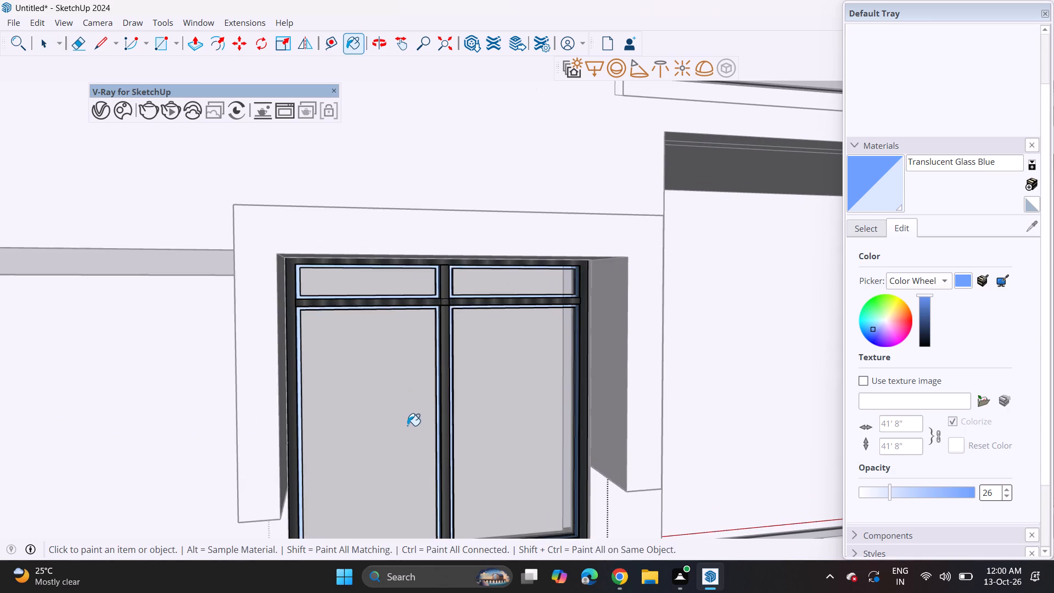
pyautogui.moveTo(408, 427); pyautogui.dragTo(556, 401, button='middle')
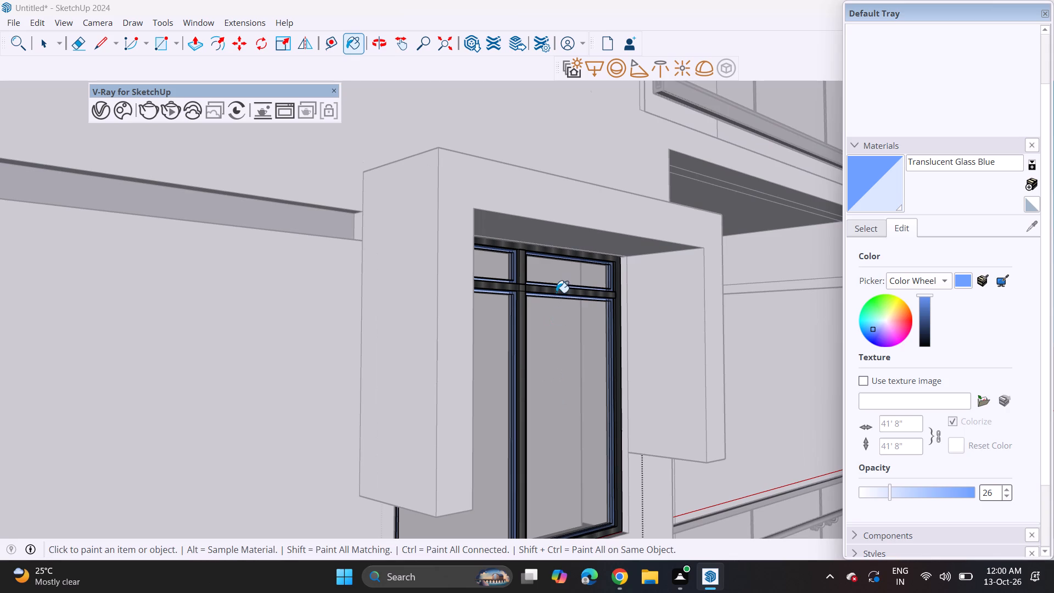
pyautogui.scroll(-20, 553, 280)
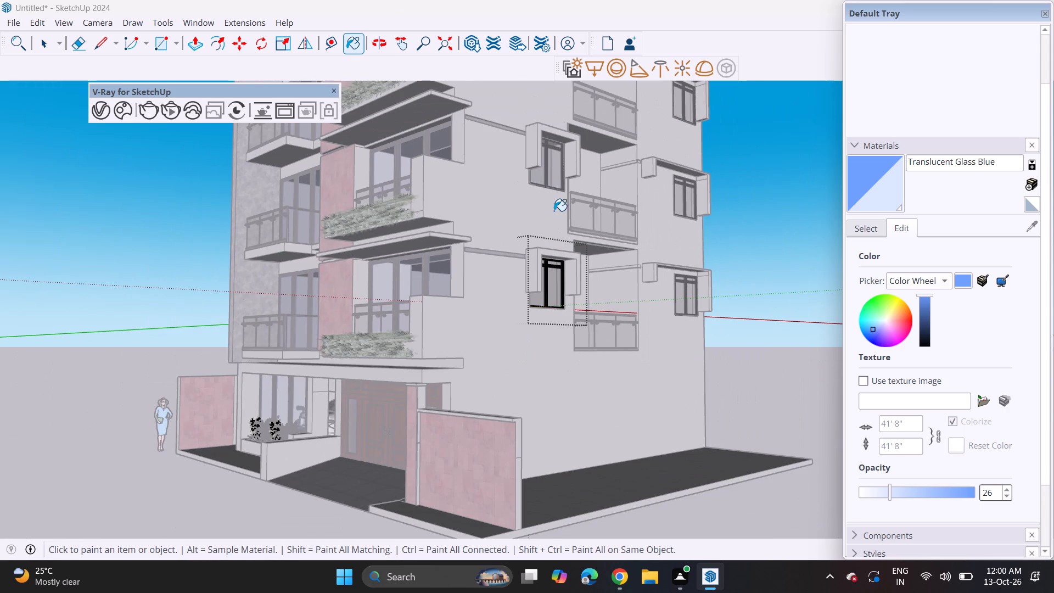
pyautogui.scroll(3, 692, 310)
pyautogui.press('space')
pyautogui.click(742, 329)
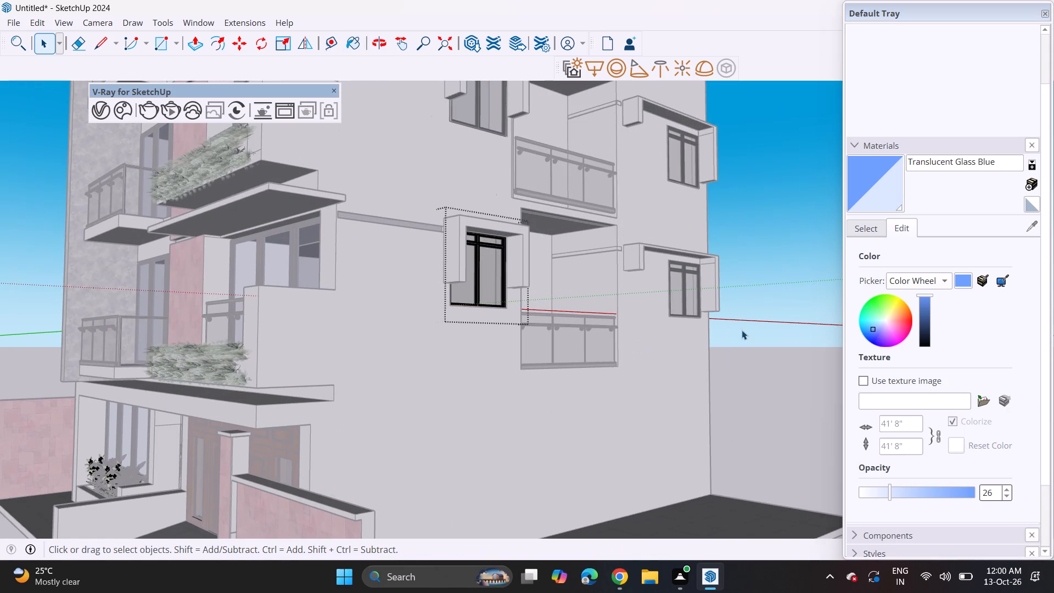
pyautogui.click(816, 349)
pyautogui.click(763, 309)
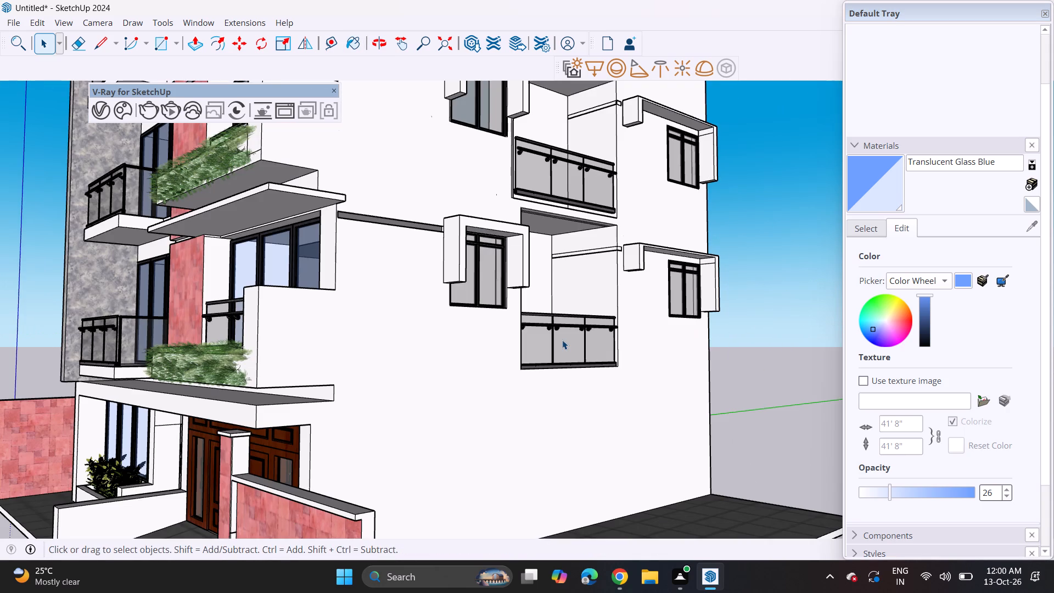
# Open the lowest side-wall glass railing component, paint its three glass panels with Translucent Glass Blue, and leave the component.
pyautogui.scroll(11, 562, 340)
pyautogui.click(562, 340)
pyautogui.rightClick(562, 340)
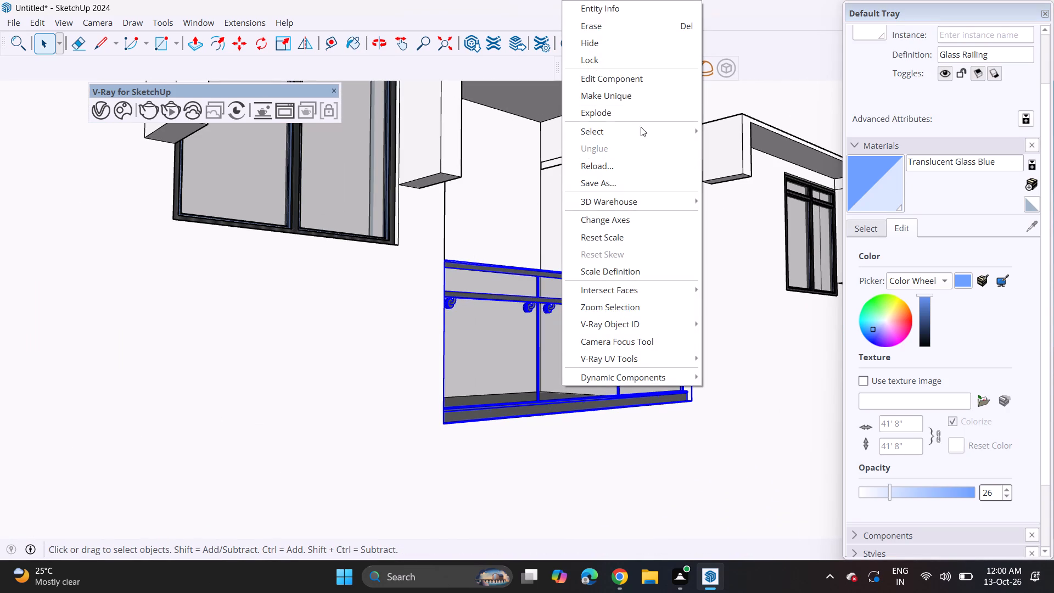
pyautogui.click(632, 83)
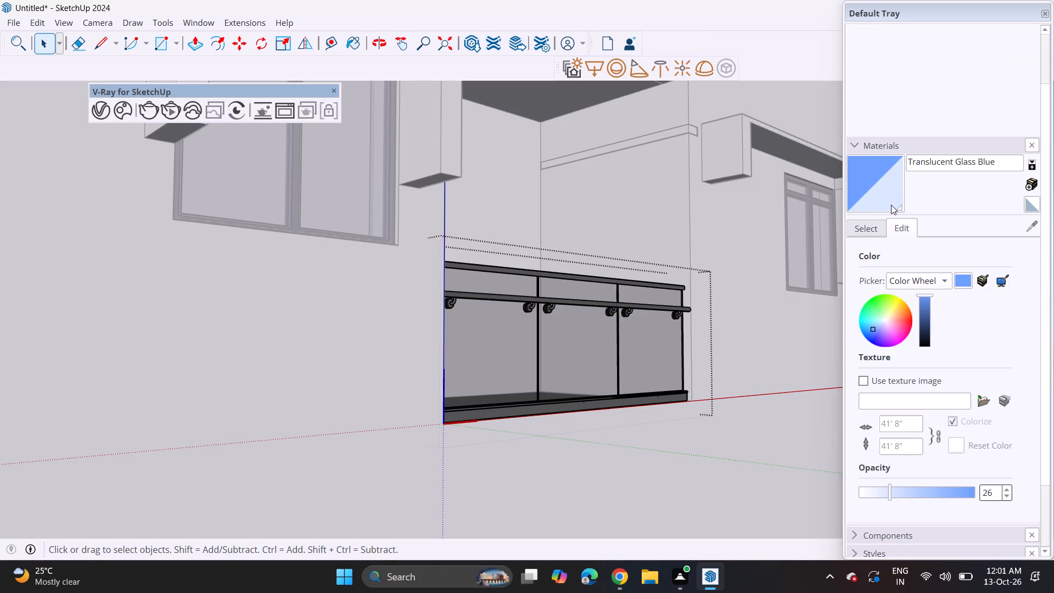
pyautogui.click(891, 205)
pyautogui.click(502, 325)
pyautogui.click(554, 339)
pyautogui.click(644, 329)
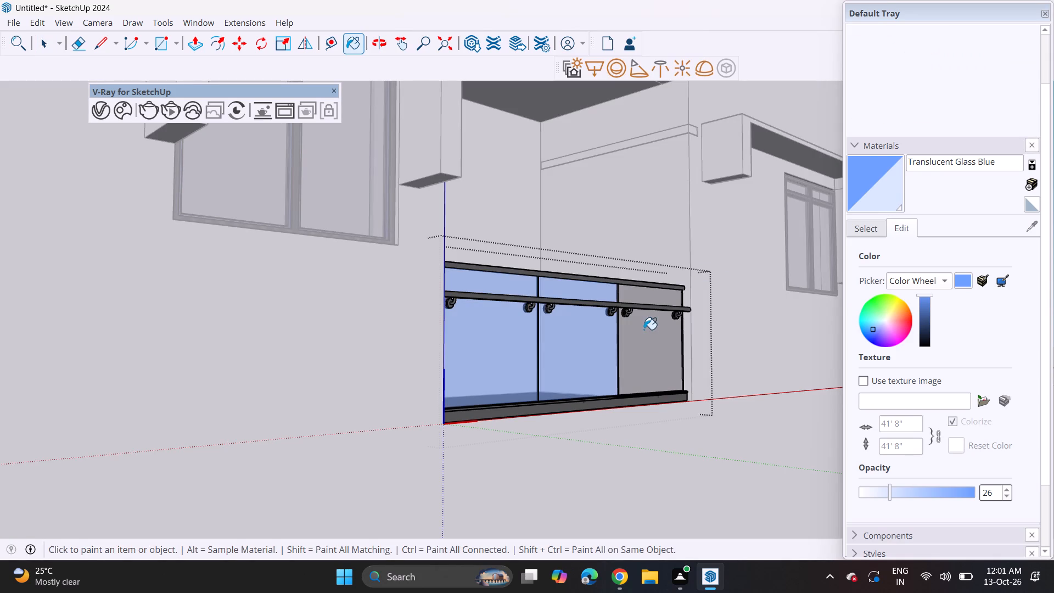
pyautogui.scroll(-20, 586, 360)
pyautogui.scroll(-2, 586, 360)
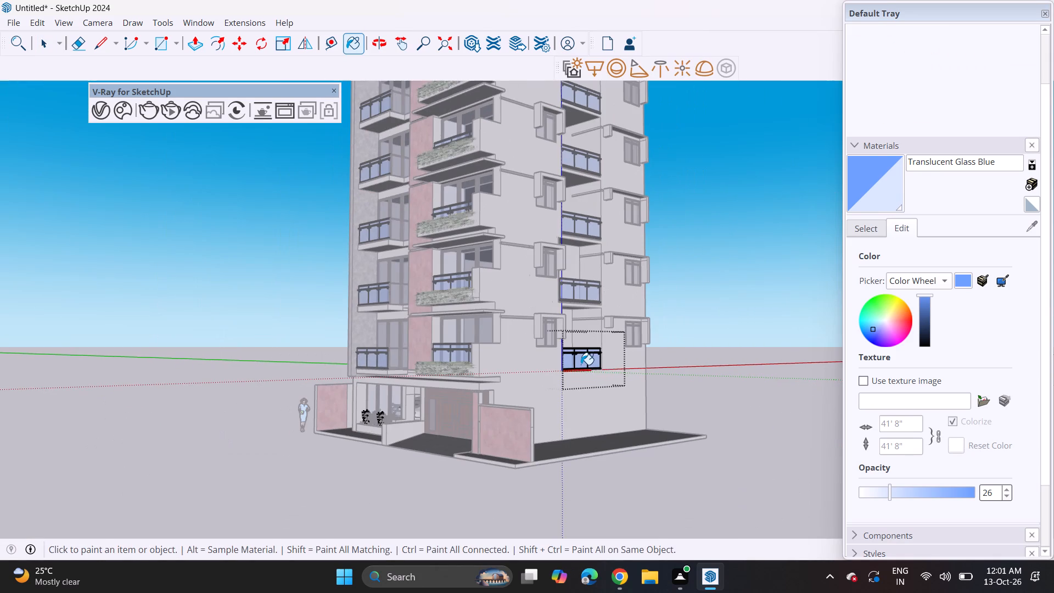
pyautogui.press('space')
pyautogui.click(703, 349)
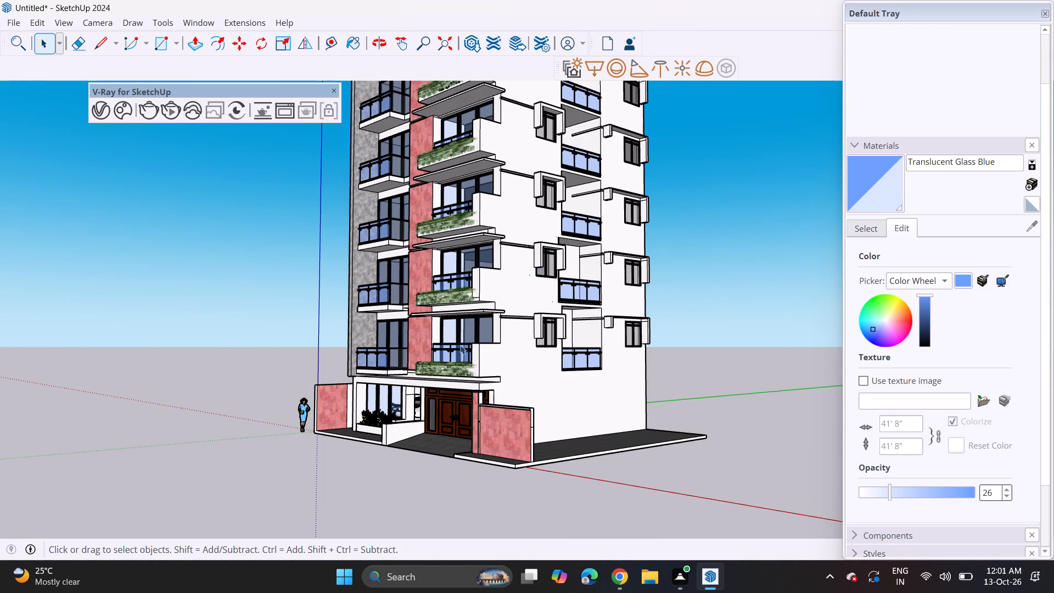
# Examine the building's front and side facades from several angles to check the glass, railings and wall finishes.
pyautogui.moveTo(423, 329); pyautogui.dragTo(413, 491, button='middle')
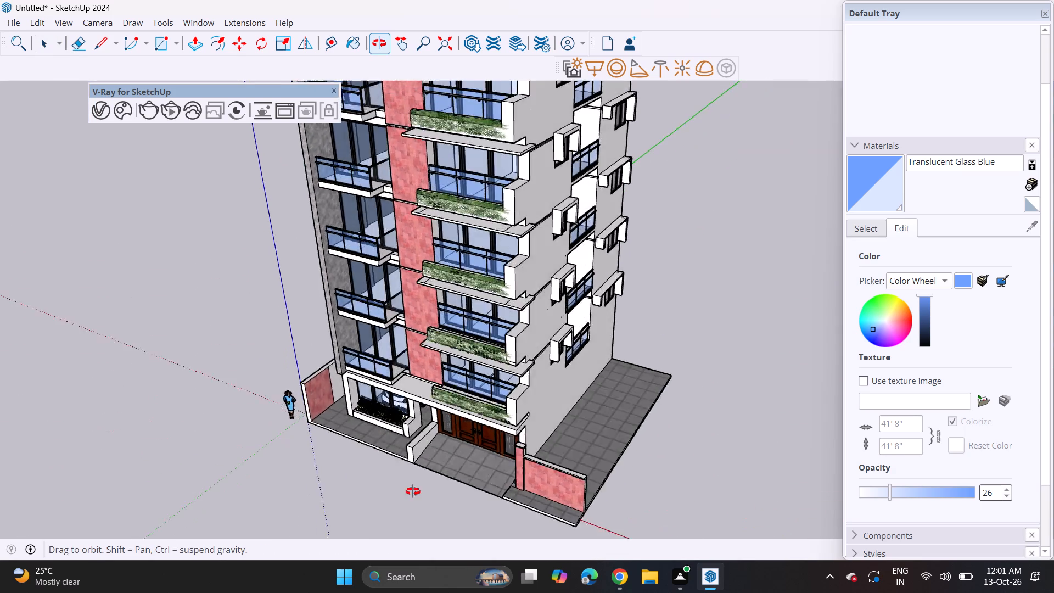
pyautogui.moveTo(413, 491); pyautogui.dragTo(411, 333, button='middle')
pyautogui.scroll(-4, 411, 333)
pyautogui.keyDown('shift'); pyautogui.moveTo(413, 342); pyautogui.dragTo(462, 421, button='middle'); pyautogui.keyUp('shift')
pyautogui.moveTo(522, 424); pyautogui.dragTo(571, 432, button='middle')
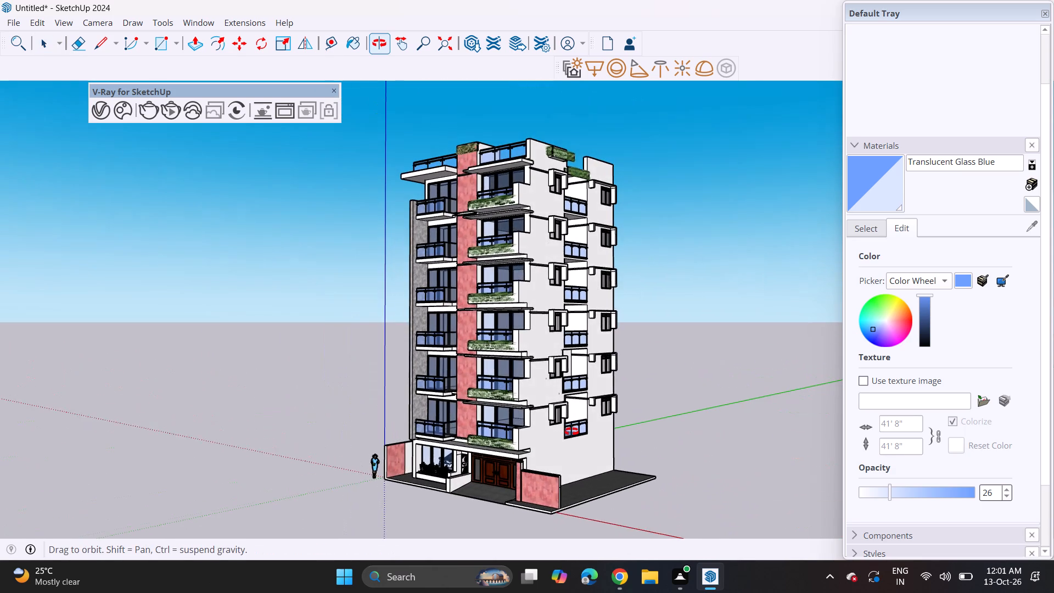
pyautogui.moveTo(571, 432); pyautogui.dragTo(585, 427, button='middle')
pyautogui.scroll(2, 582, 428)
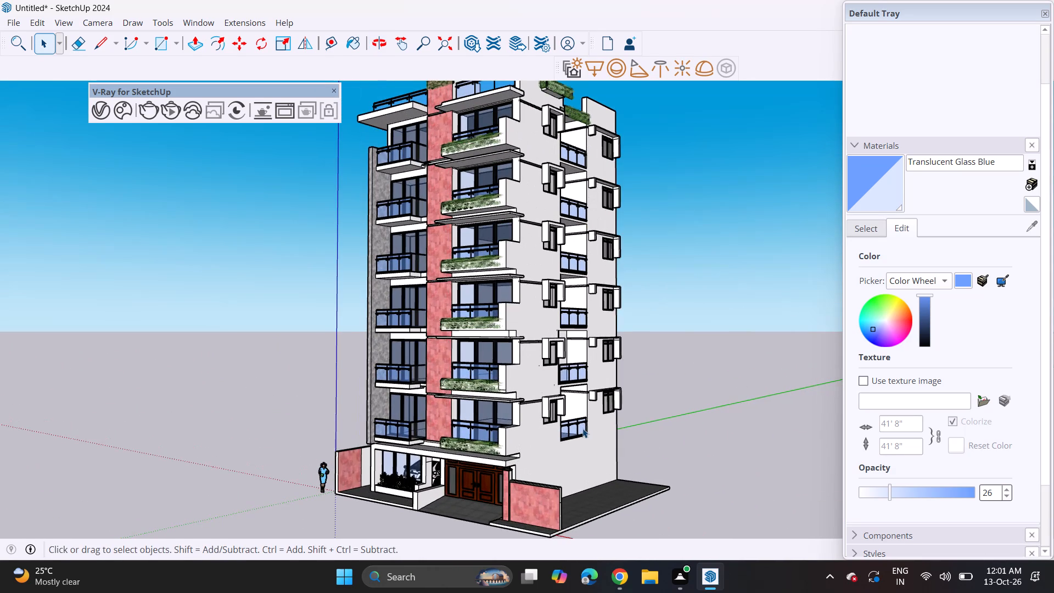
pyautogui.moveTo(535, 427); pyautogui.dragTo(545, 410, button='middle')
pyautogui.scroll(1, 535, 427)
pyautogui.scroll(3, 573, 400)
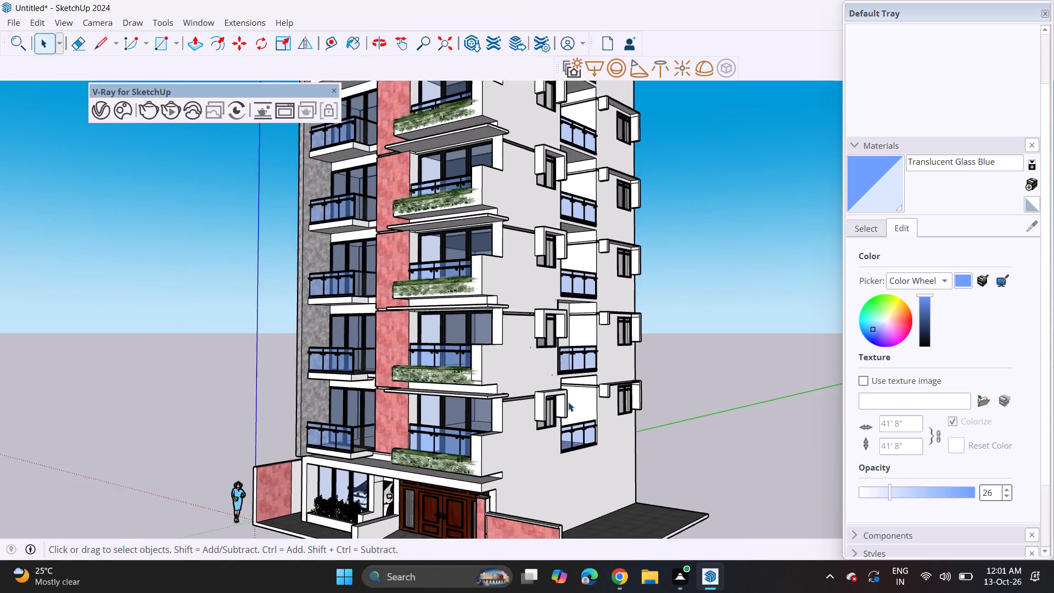
pyautogui.moveTo(564, 414); pyautogui.dragTo(513, 423, button='middle')
pyautogui.scroll(9, 537, 415)
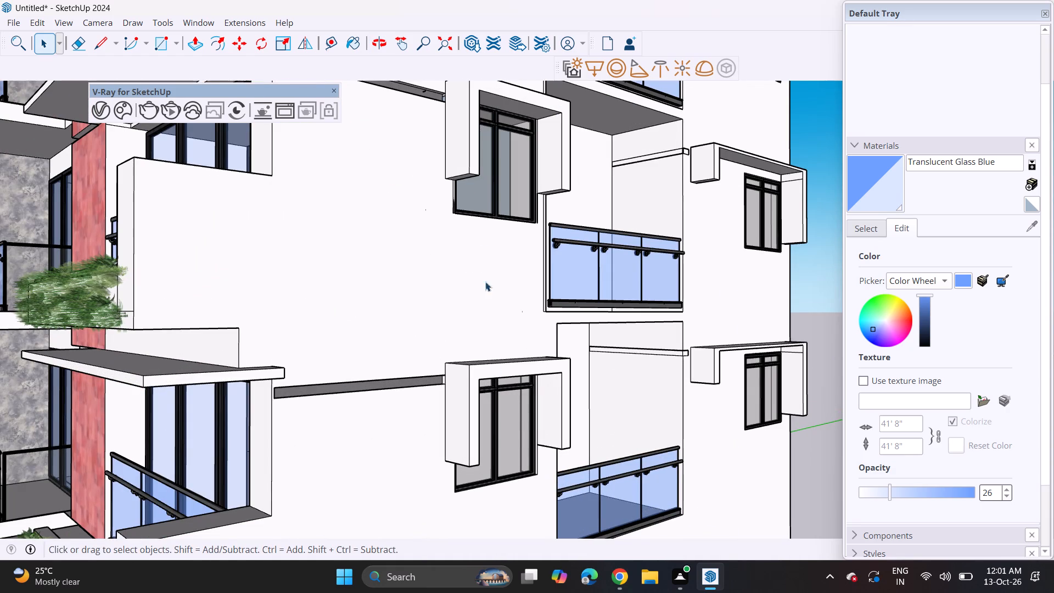
pyautogui.scroll(-20, 482, 246)
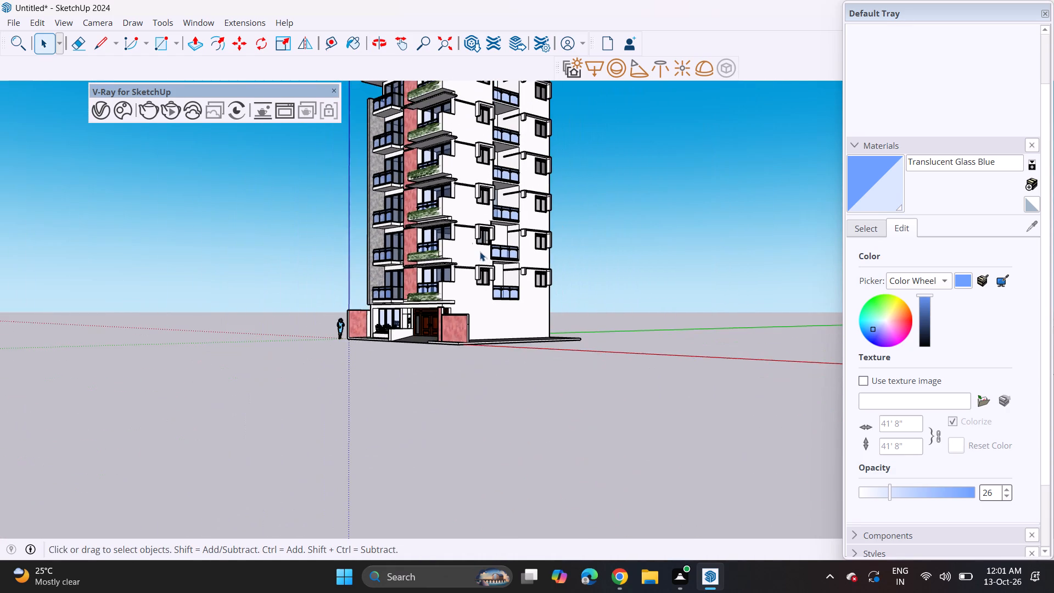
pyautogui.keyDown('shift'); pyautogui.moveTo(474, 243); pyautogui.dragTo(555, 370, button='middle'); pyautogui.keyUp('shift')
pyautogui.moveTo(522, 149); pyautogui.dragTo(573, 222, button='middle')
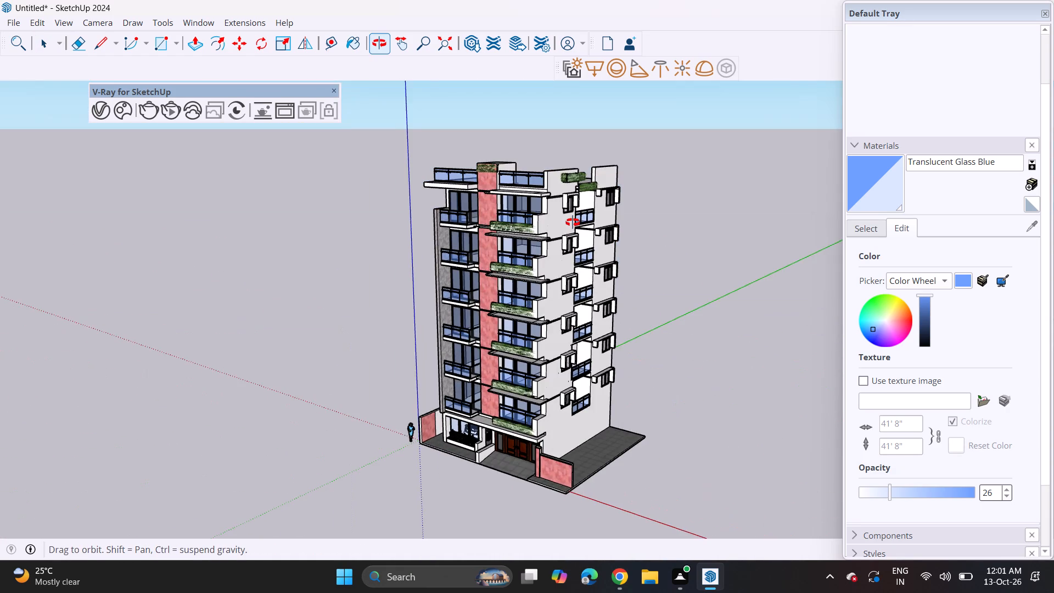
pyautogui.moveTo(573, 222); pyautogui.dragTo(552, 218, button='middle')
pyautogui.moveTo(534, 210); pyautogui.dragTo(503, 143, button='middle')
pyautogui.keyDown('shift'); pyautogui.moveTo(530, 436); pyautogui.dragTo(499, 385, button='middle'); pyautogui.keyUp('shift')
pyautogui.scroll(8, 460, 430)
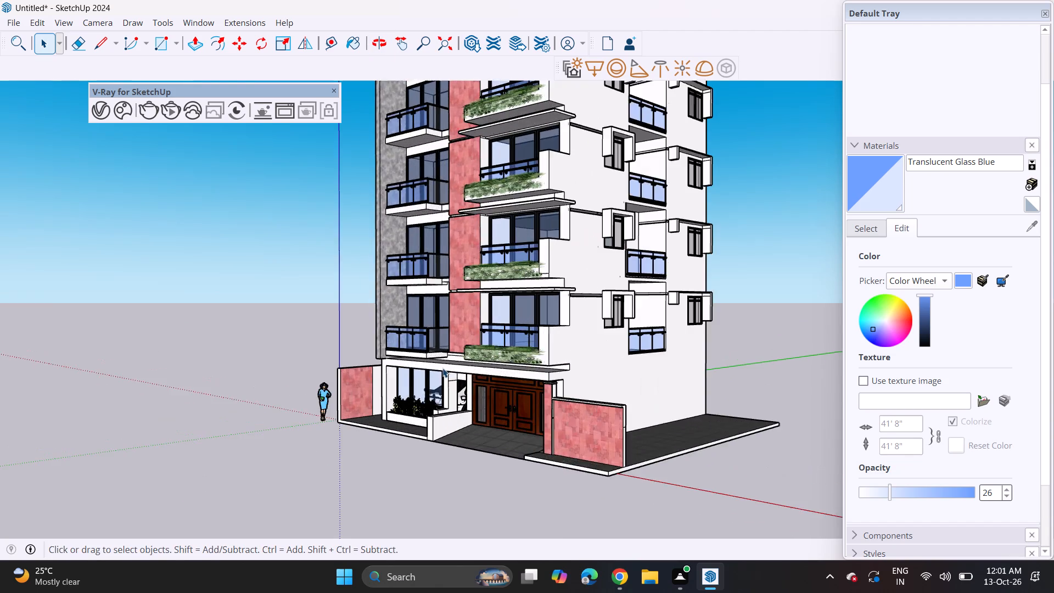
pyautogui.scroll(13, 442, 368)
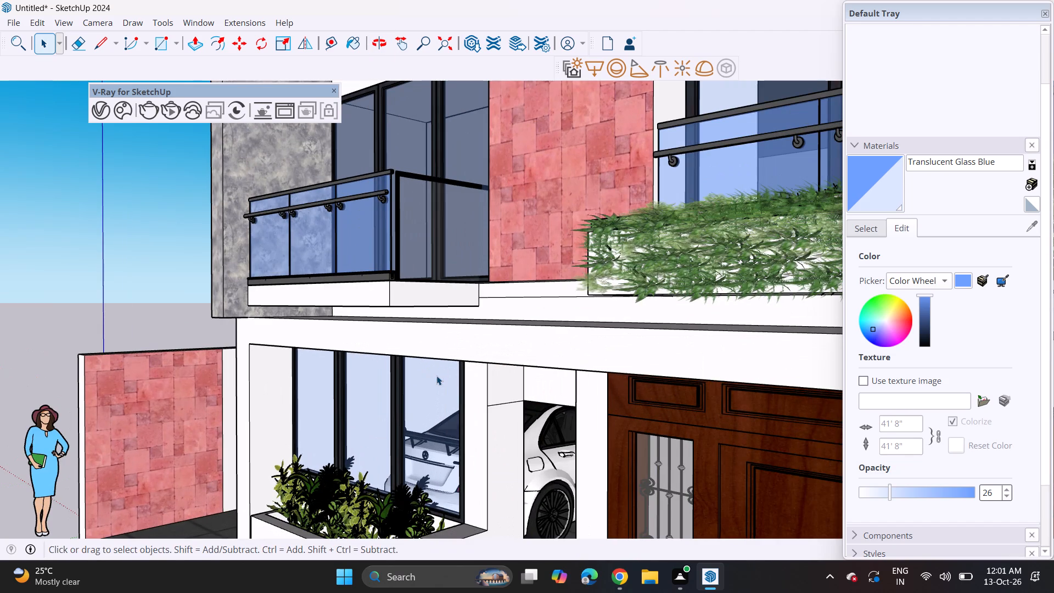
pyautogui.scroll(-5, 478, 510)
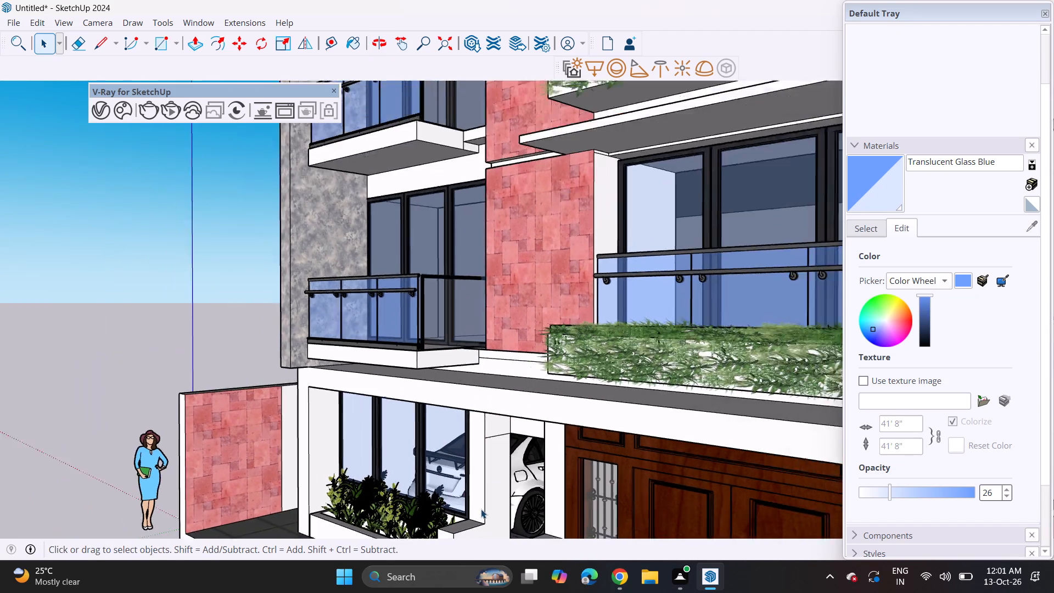
pyautogui.scroll(-20, 481, 509)
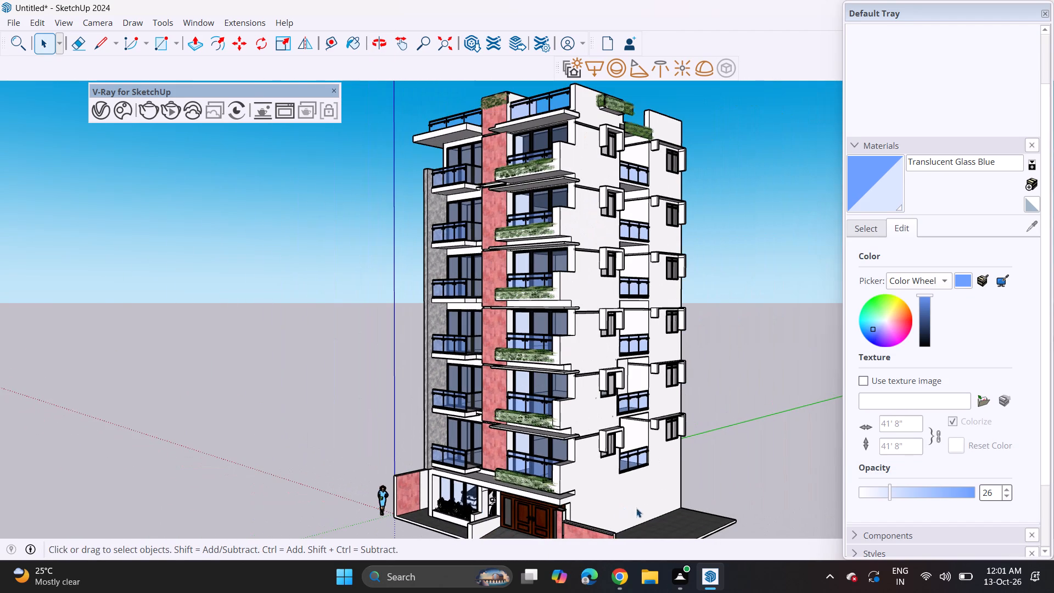
# Open the lowest rear side-wall transom window component, try painting it with Translucent Glass Blue, undo the last paint, and leave the component.
pyautogui.scroll(16, 691, 437)
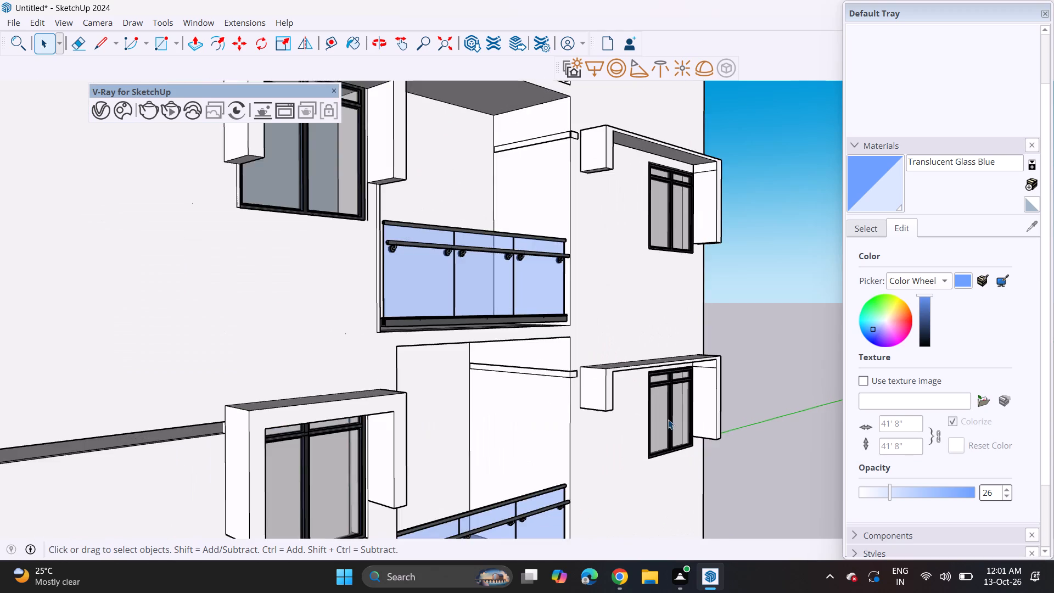
pyautogui.scroll(2, 668, 419)
pyautogui.rightClick(651, 424)
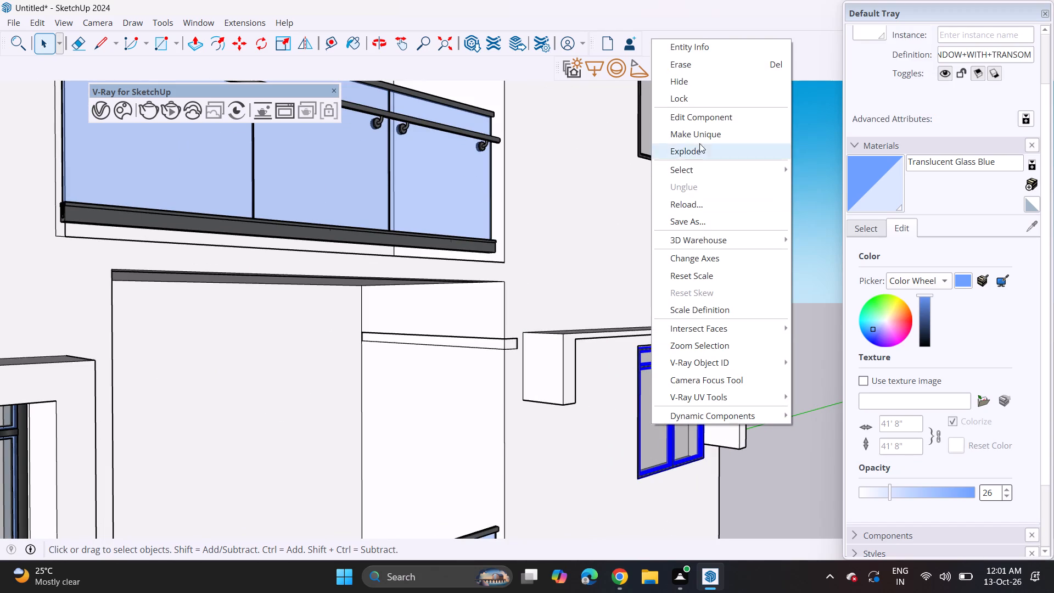
pyautogui.click(704, 116)
pyautogui.click(868, 163)
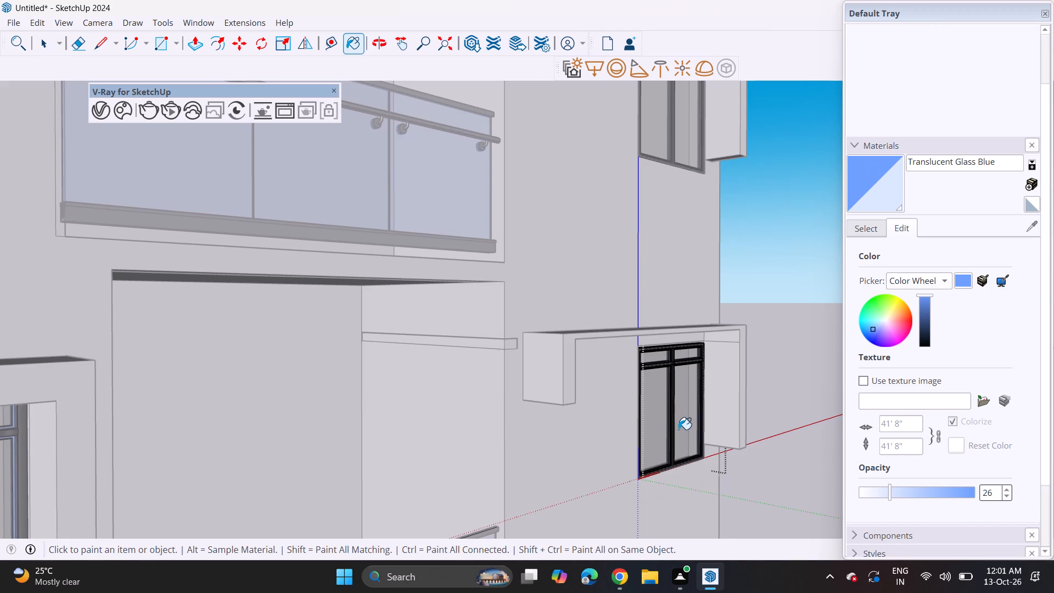
pyautogui.click(679, 429)
pyautogui.click(686, 425)
pyautogui.hotkey('ctrl', 'z')
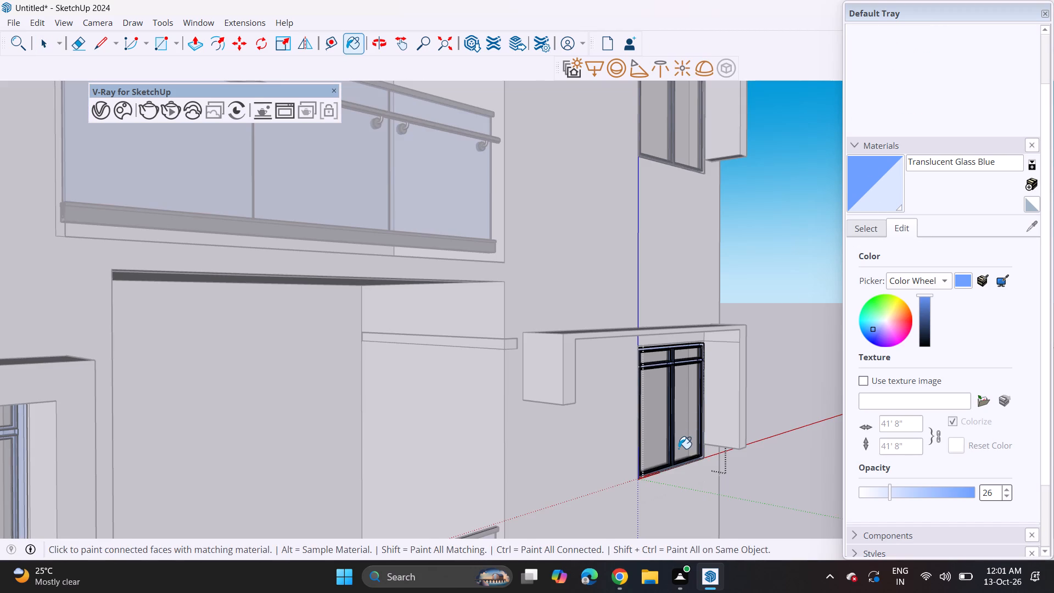
pyautogui.moveTo(679, 449); pyautogui.dragTo(418, 460, button='middle')
pyautogui.press('space')
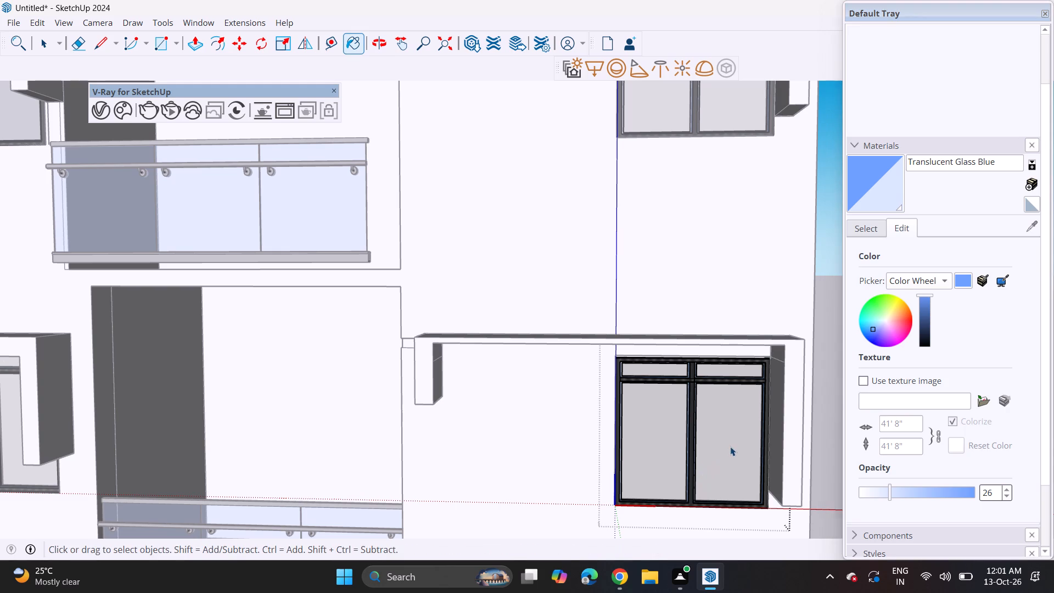
pyautogui.click(834, 395)
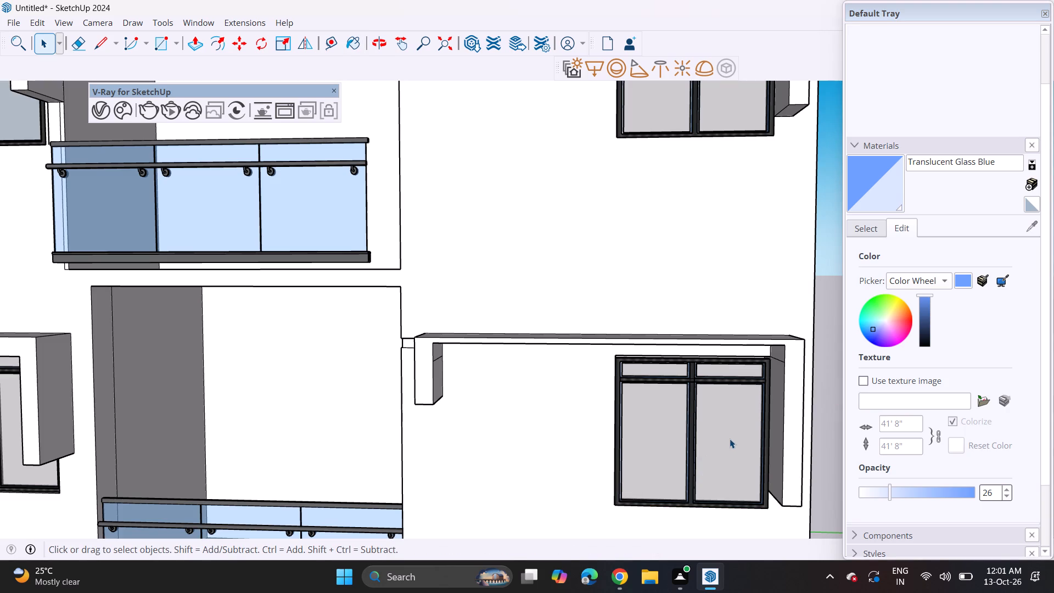
# Open the lowest rear side-wall transom window component, paint it with Translucent Glass Blue, and leave the component.
pyautogui.click(730, 439)
pyautogui.scroll(8, 727, 439)
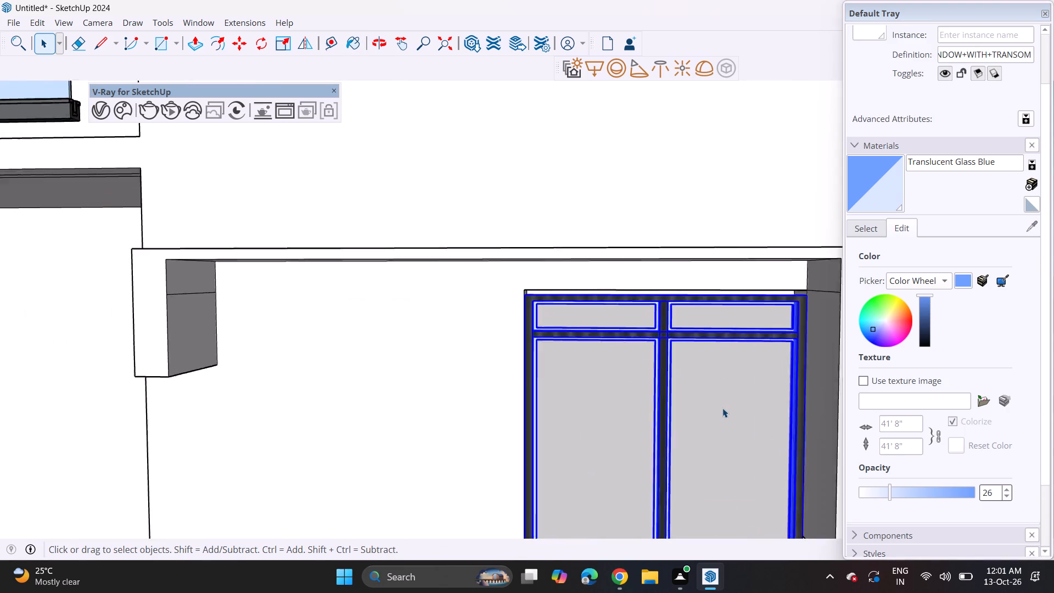
pyautogui.scroll(11, 722, 408)
pyautogui.click(722, 408)
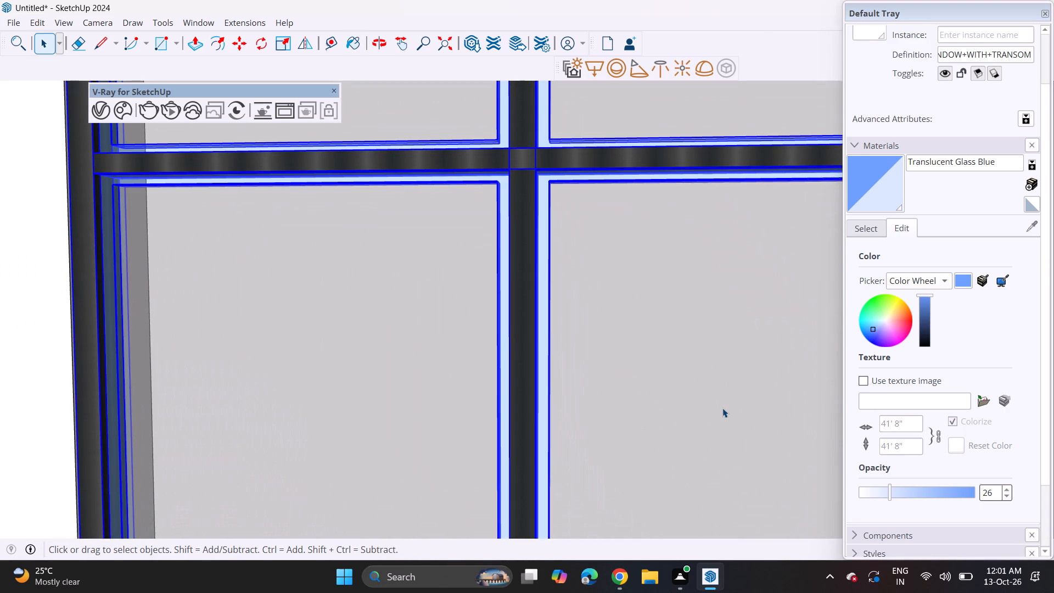
pyautogui.rightClick(722, 408)
pyautogui.click(762, 103)
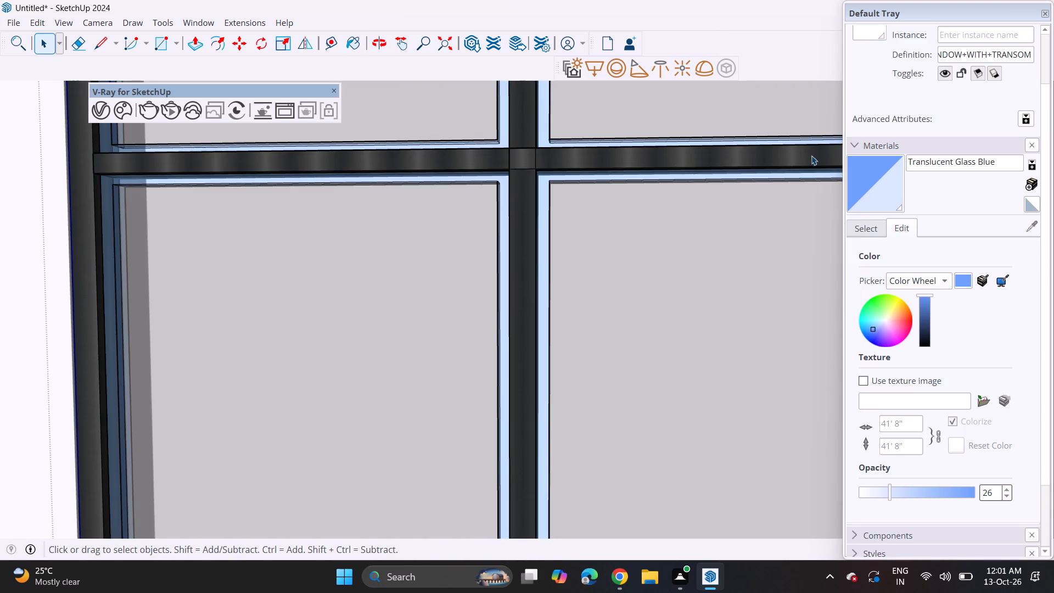
pyautogui.click(877, 194)
pyautogui.click(745, 278)
pyautogui.scroll(-4, 676, 308)
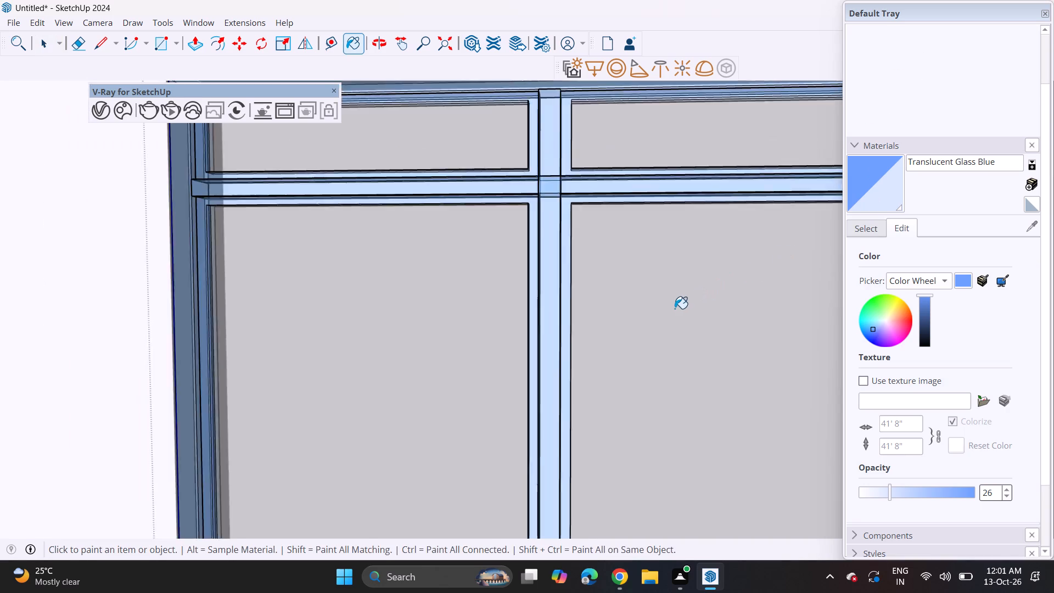
pyautogui.scroll(-20, 675, 309)
pyautogui.scroll(-8, 675, 309)
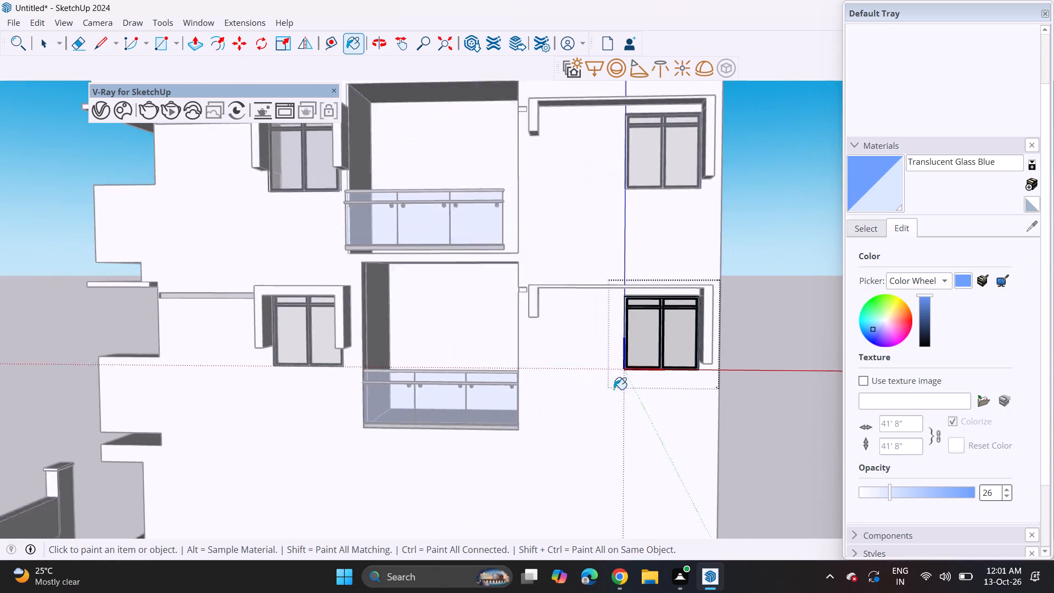
pyautogui.moveTo(611, 390); pyautogui.dragTo(741, 367, button='middle')
pyautogui.press('space')
pyautogui.click(758, 442)
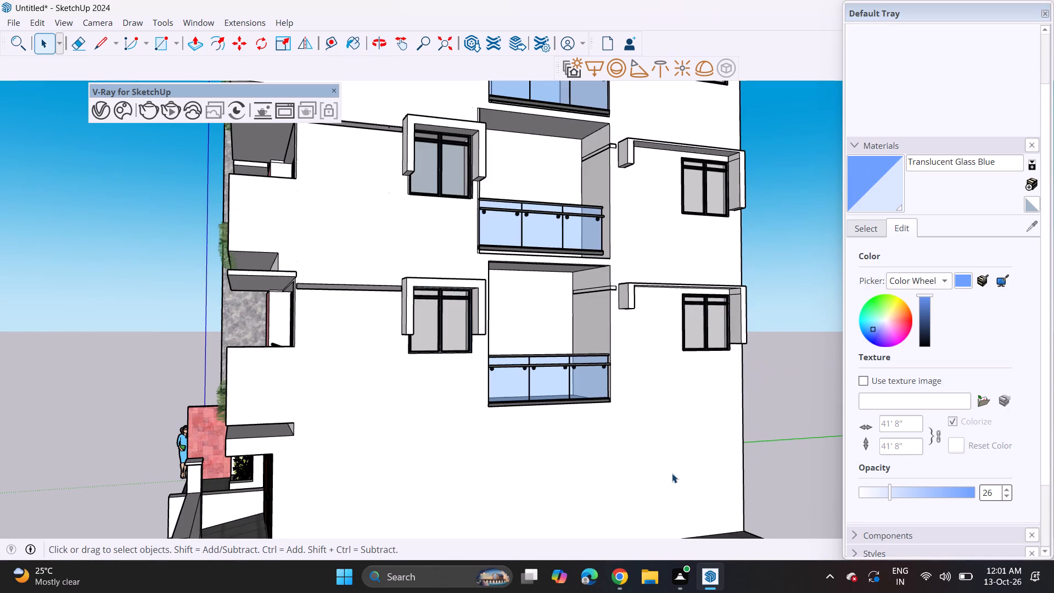
# Draw a circle of about 112 in² on the underside of the projecting top slab above the uppermost front balcony door.
pyautogui.moveTo(614, 473); pyautogui.dragTo(733, 469, button='middle')
pyautogui.scroll(-6, 731, 468)
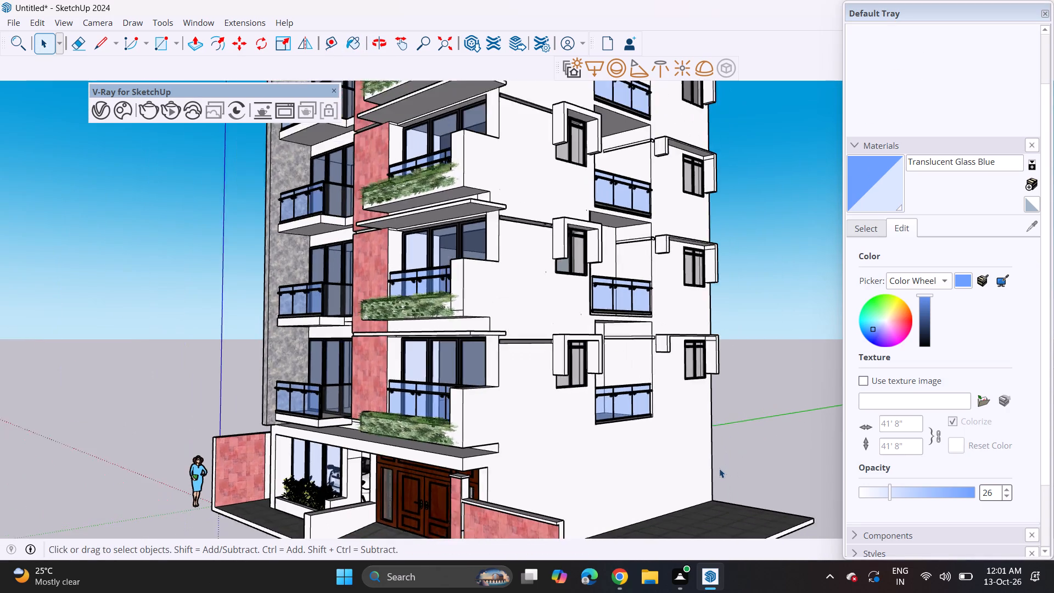
pyautogui.scroll(-6, 715, 468)
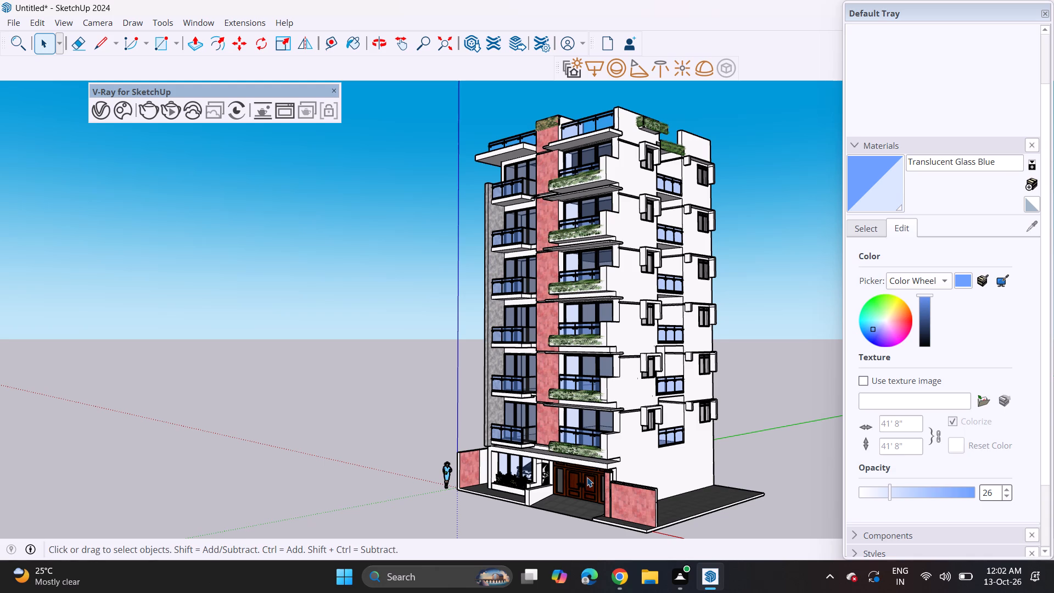
pyautogui.scroll(7, 532, 147)
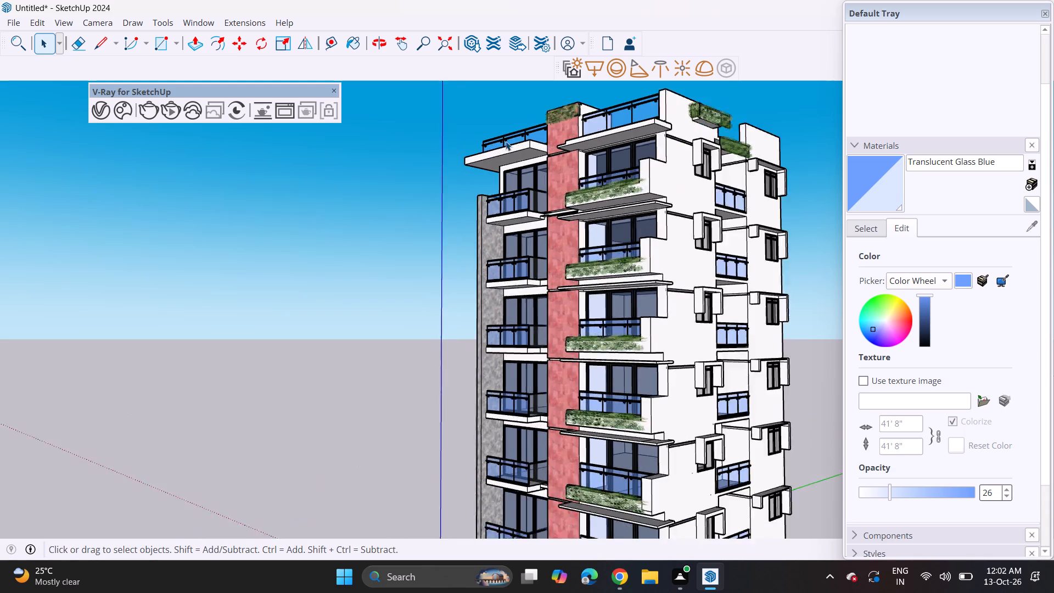
pyautogui.scroll(14, 506, 141)
pyautogui.moveTo(509, 181); pyautogui.dragTo(518, 148, button='middle')
pyautogui.moveTo(519, 147); pyautogui.dragTo(461, 289, button='middle')
pyautogui.moveTo(467, 295); pyautogui.dragTo(539, 157, button='middle')
pyautogui.scroll(4, 434, 277)
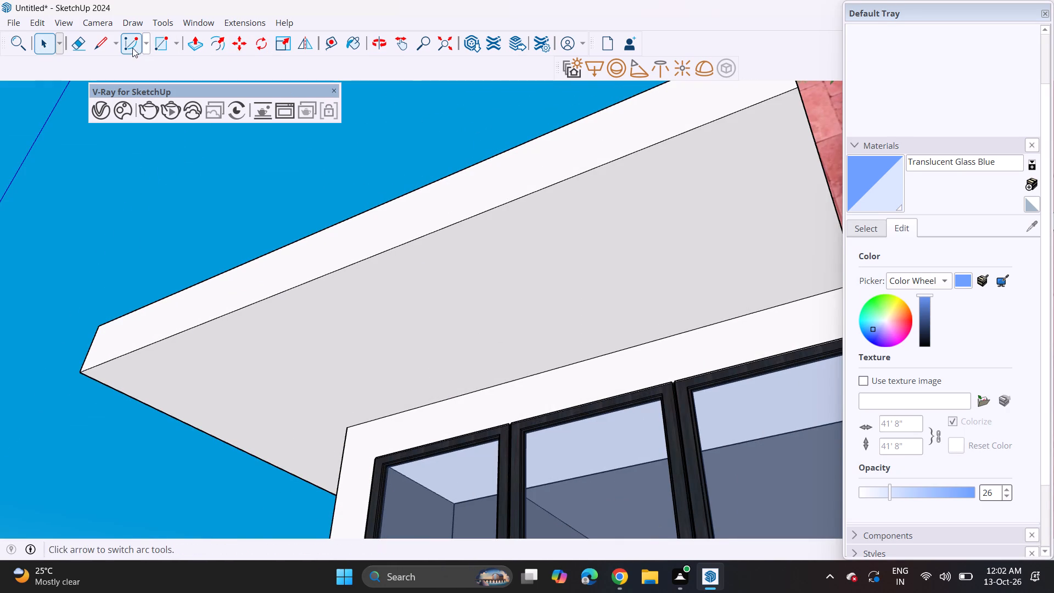
pyautogui.click(147, 37)
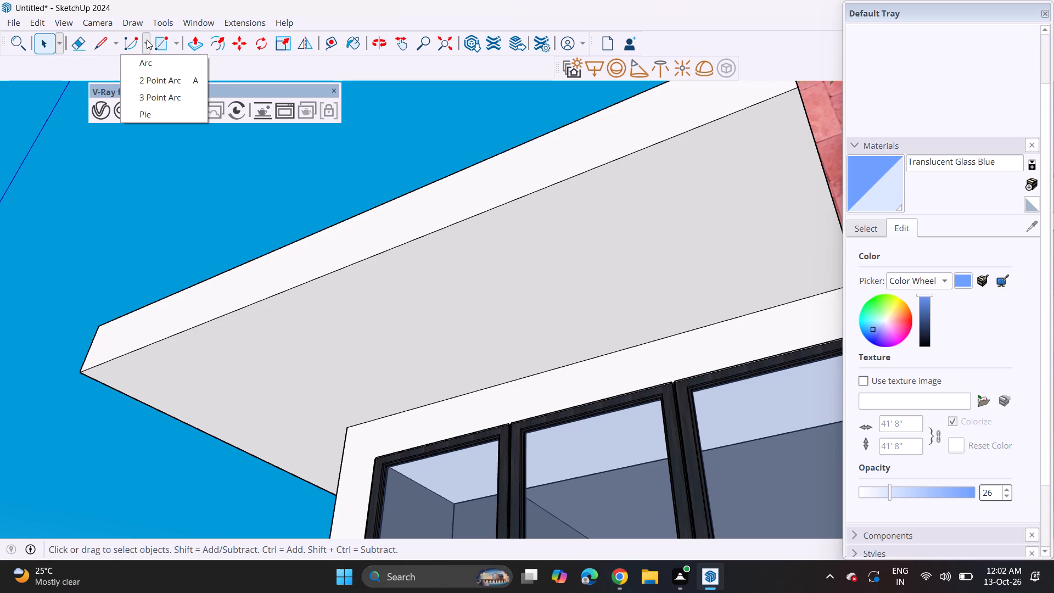
pyautogui.click(176, 42)
pyautogui.click(172, 93)
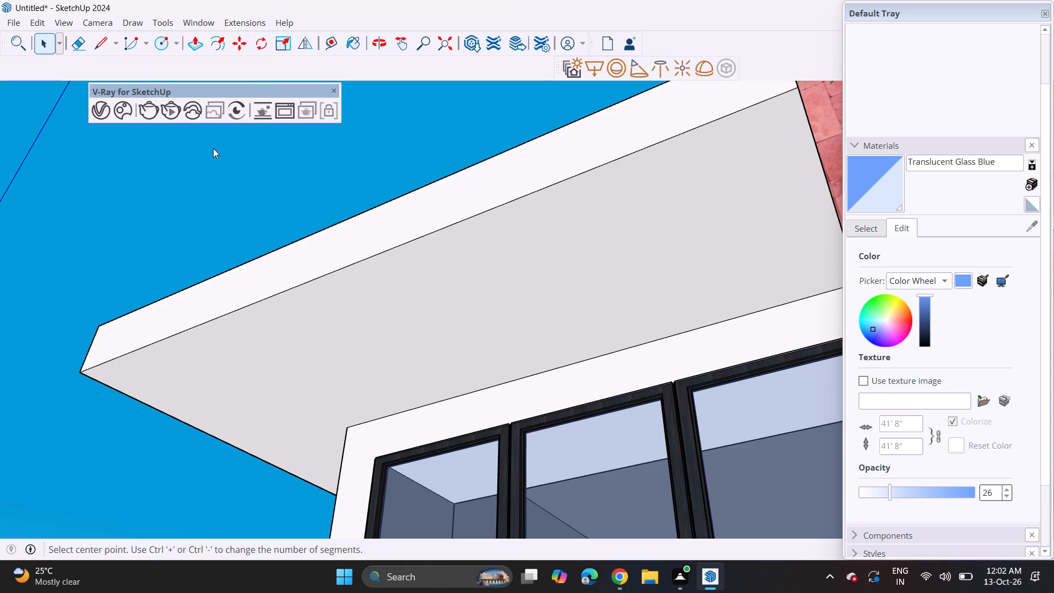
pyautogui.click(463, 282)
pyautogui.click(477, 296)
pyautogui.press('space')
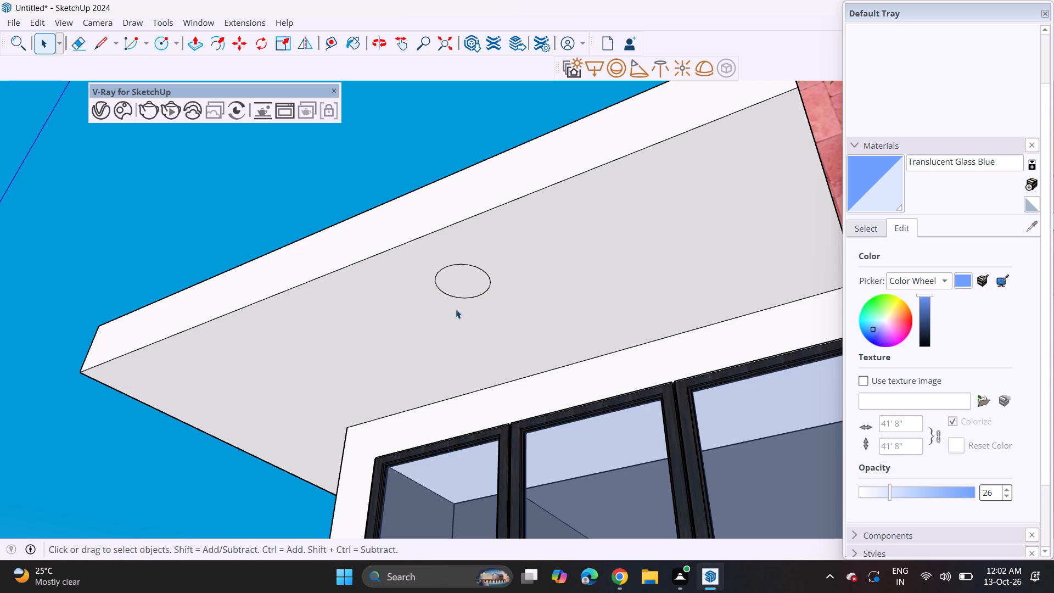
# Push the circle up into the slab's underside to form a shallow round recess.
pyautogui.press('p')
pyautogui.click(457, 288)
pyautogui.click(457, 281)
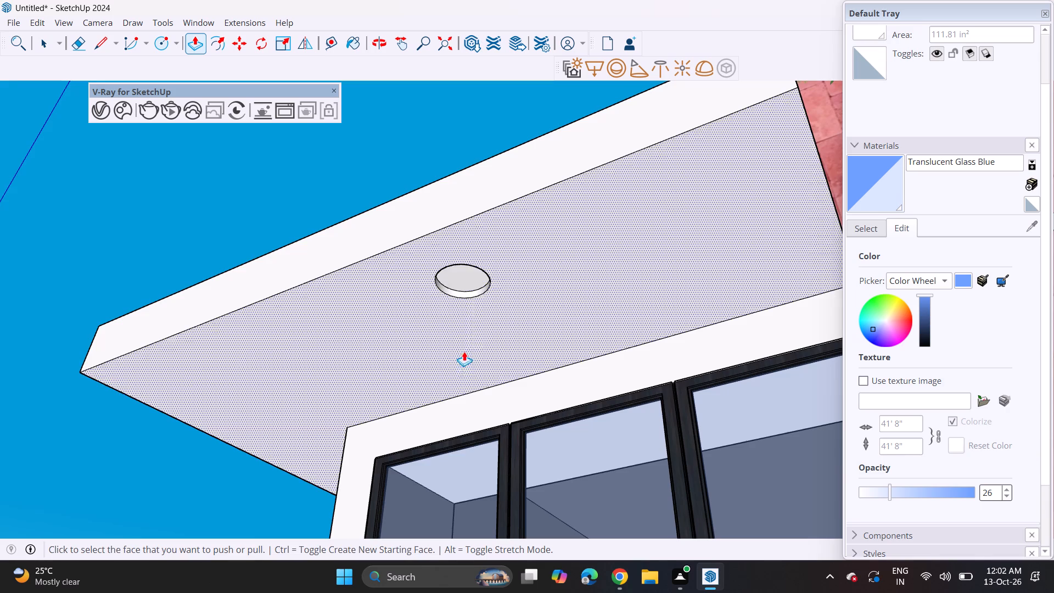
# Undo the push that recessed the circle into the projecting top slab's underside.
pyautogui.scroll(-4, 461, 365)
pyautogui.keyDown('shift'); pyautogui.moveTo(466, 396); pyautogui.dragTo(459, 203, button='middle'); pyautogui.keyUp('shift')
pyautogui.scroll(-3, 453, 305)
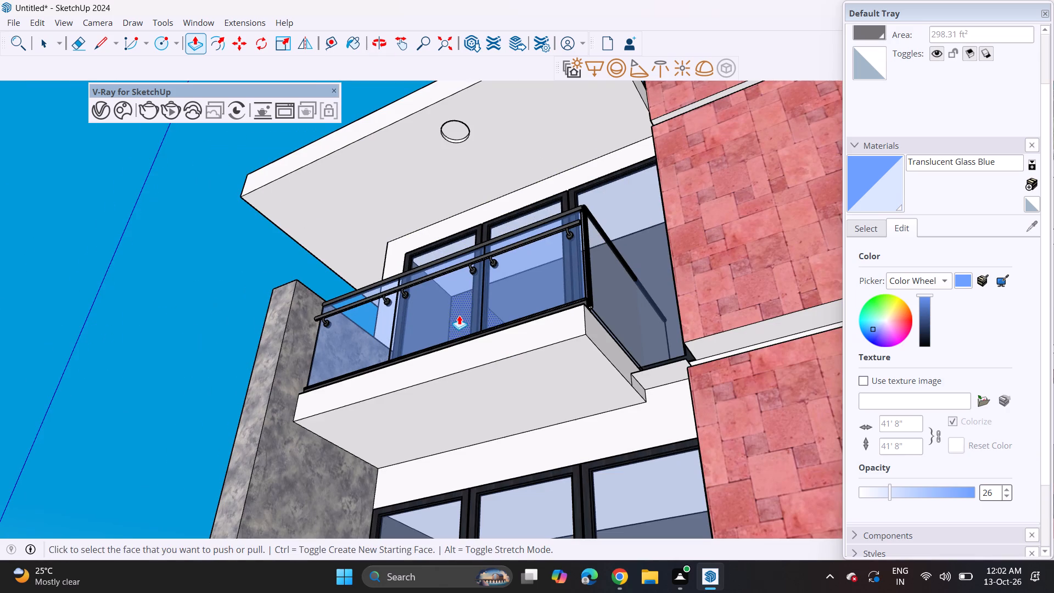
pyautogui.hotkey('ctrl', 'z')
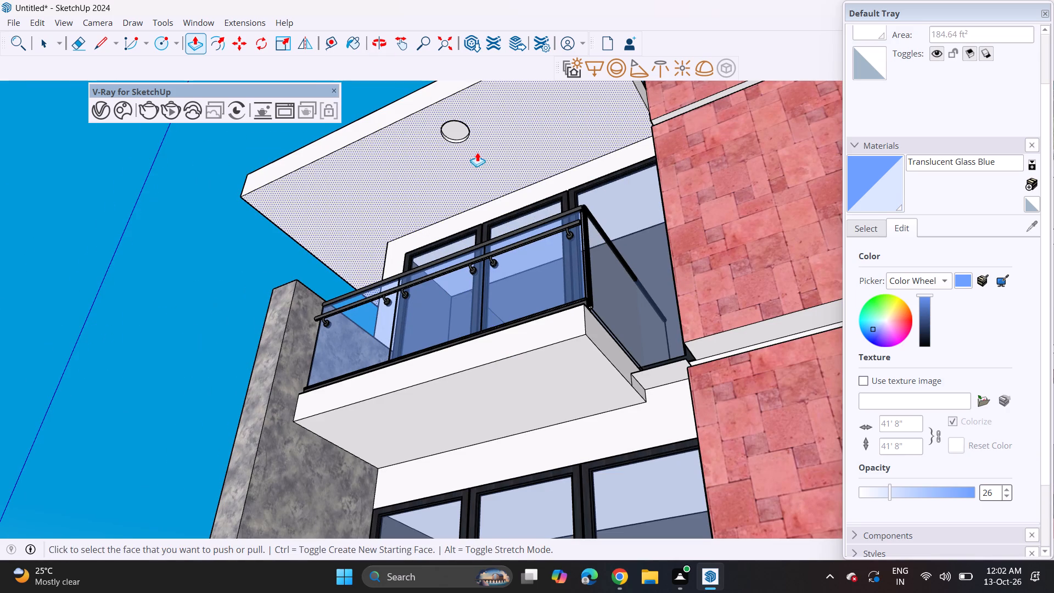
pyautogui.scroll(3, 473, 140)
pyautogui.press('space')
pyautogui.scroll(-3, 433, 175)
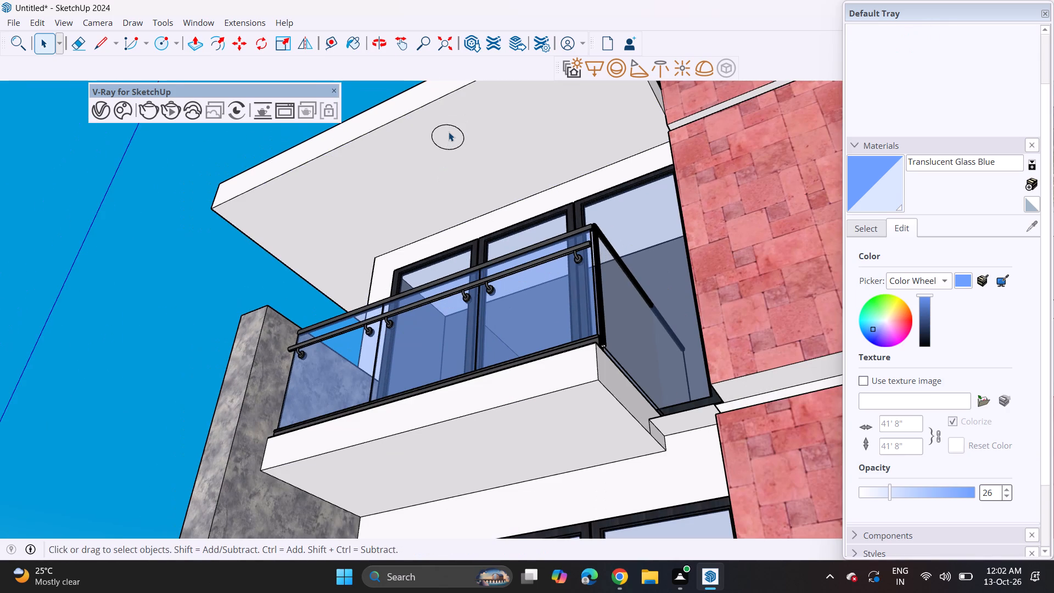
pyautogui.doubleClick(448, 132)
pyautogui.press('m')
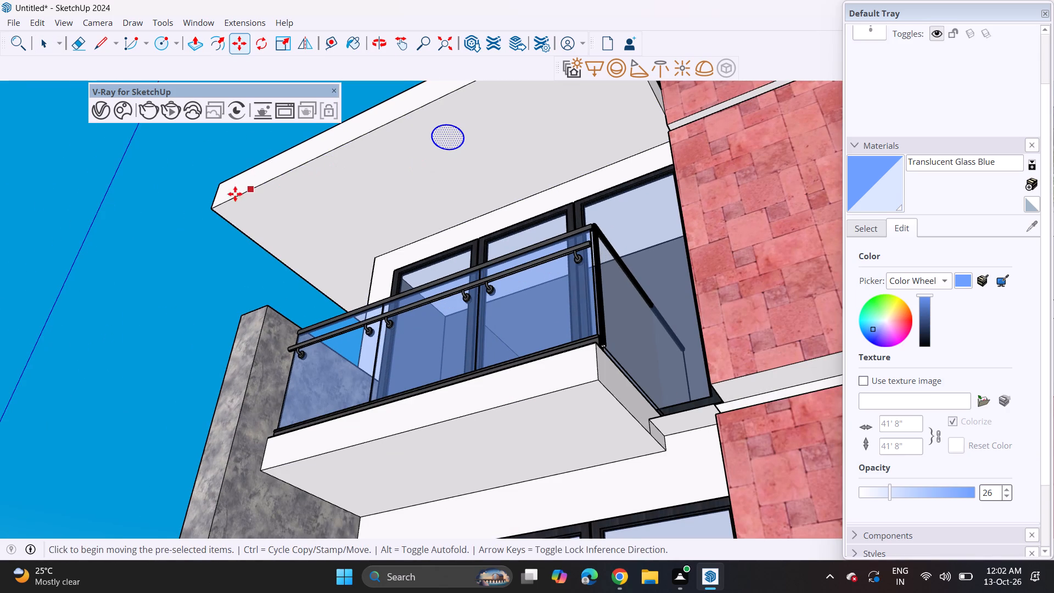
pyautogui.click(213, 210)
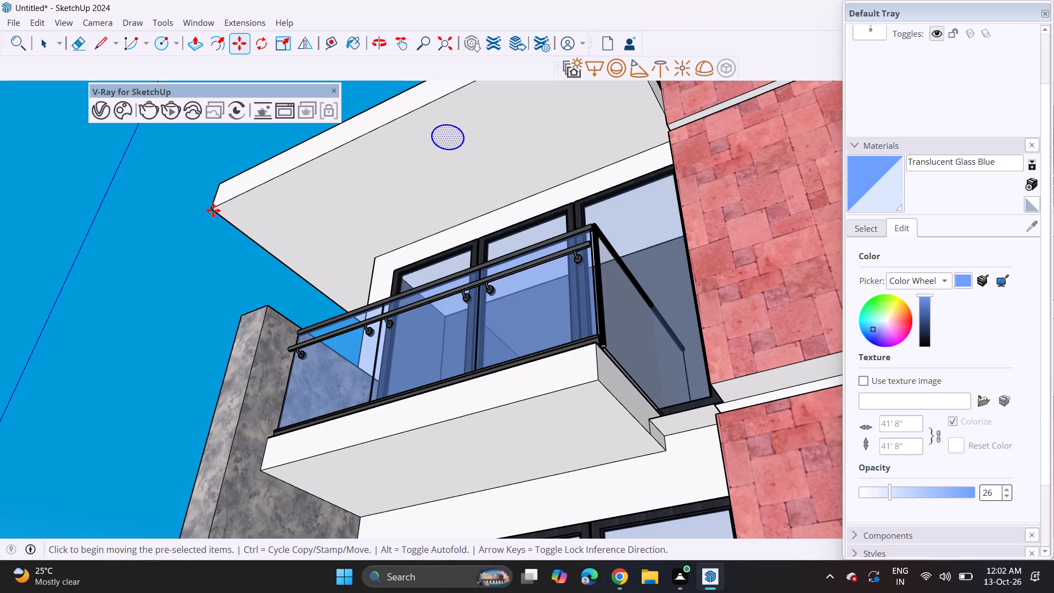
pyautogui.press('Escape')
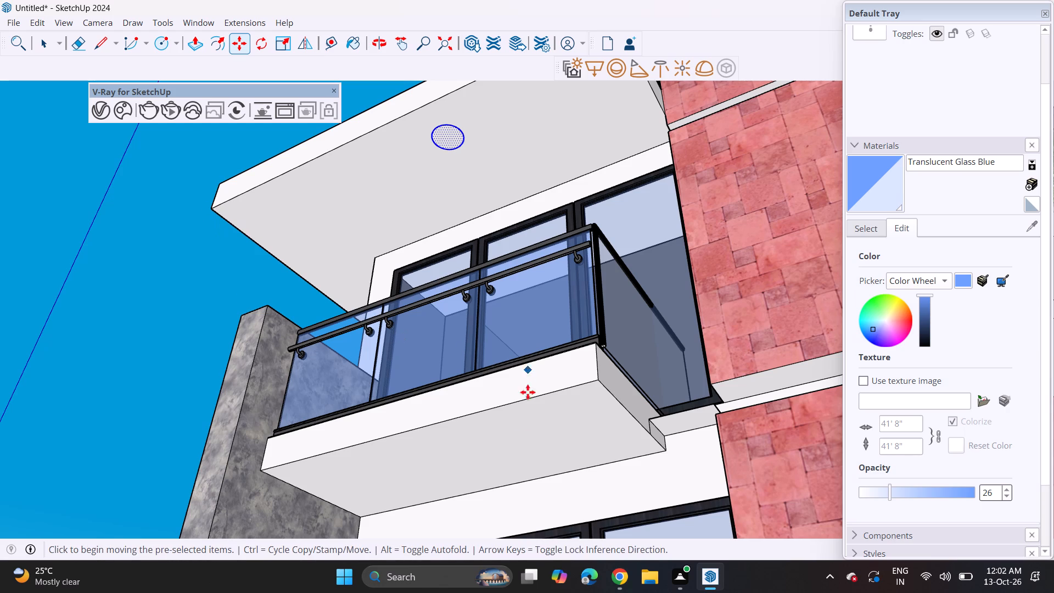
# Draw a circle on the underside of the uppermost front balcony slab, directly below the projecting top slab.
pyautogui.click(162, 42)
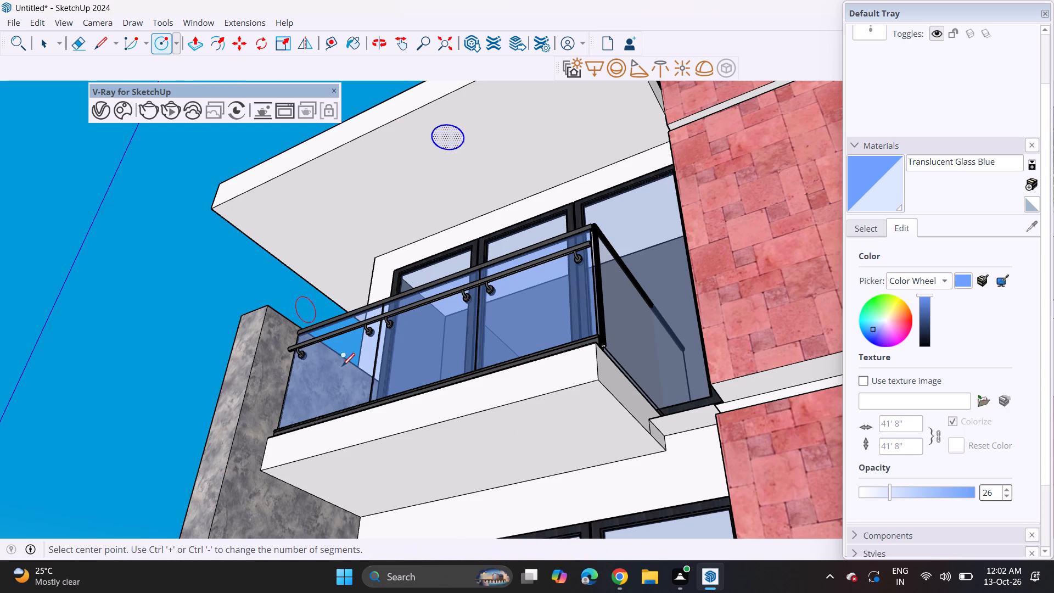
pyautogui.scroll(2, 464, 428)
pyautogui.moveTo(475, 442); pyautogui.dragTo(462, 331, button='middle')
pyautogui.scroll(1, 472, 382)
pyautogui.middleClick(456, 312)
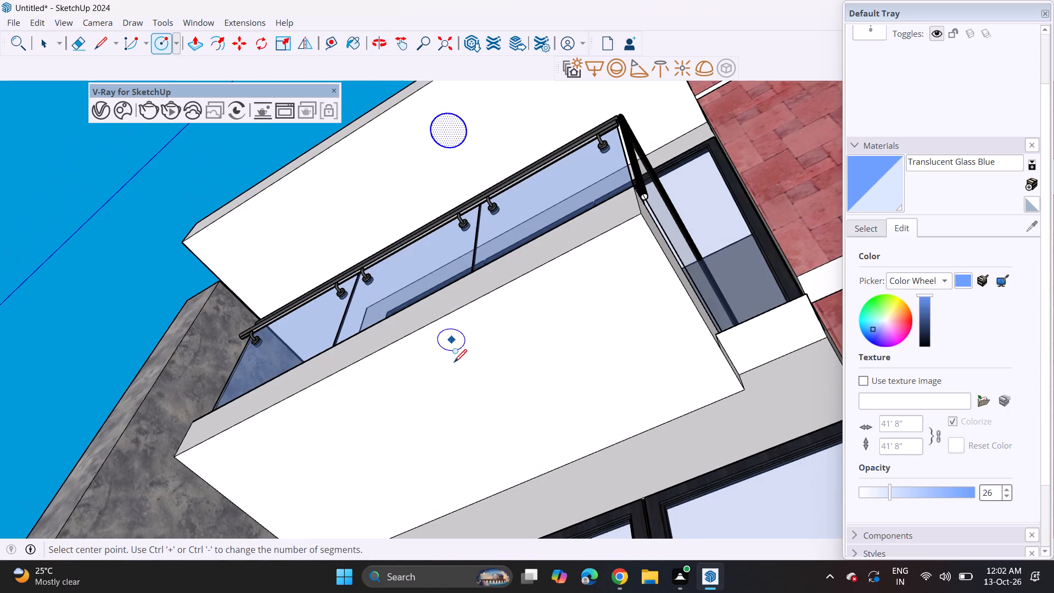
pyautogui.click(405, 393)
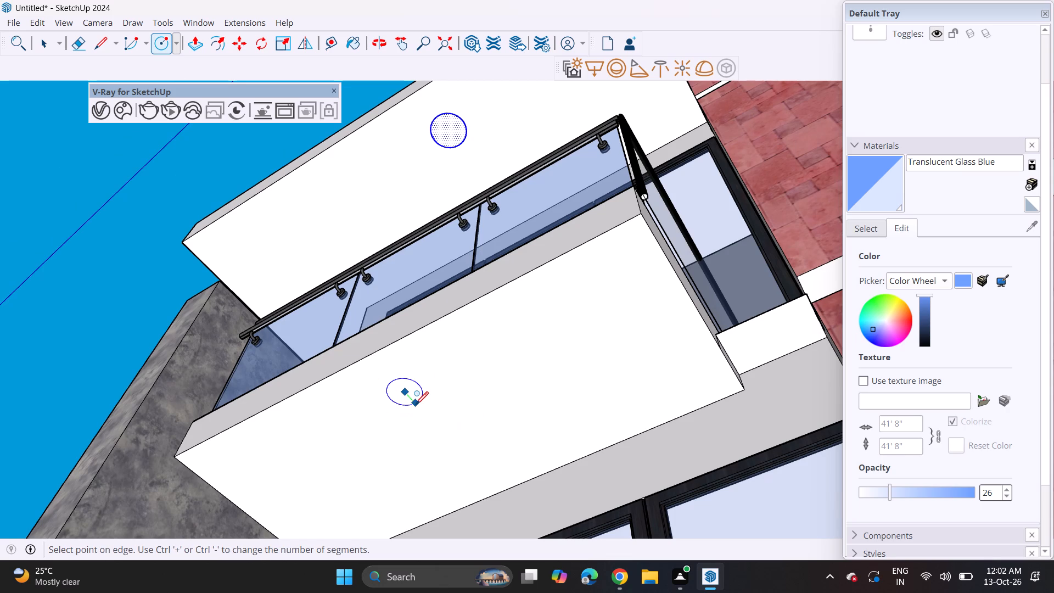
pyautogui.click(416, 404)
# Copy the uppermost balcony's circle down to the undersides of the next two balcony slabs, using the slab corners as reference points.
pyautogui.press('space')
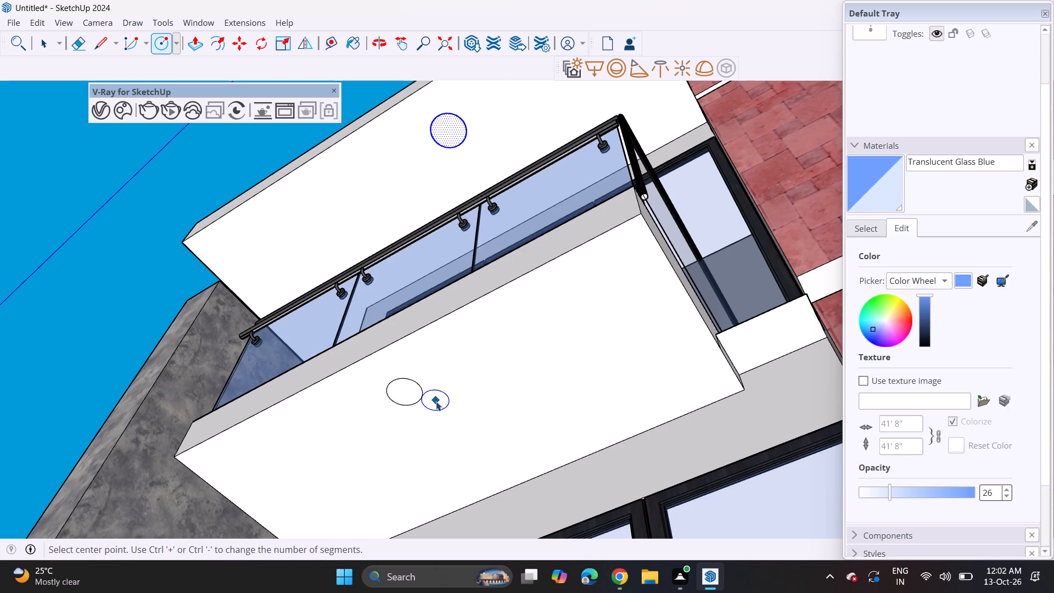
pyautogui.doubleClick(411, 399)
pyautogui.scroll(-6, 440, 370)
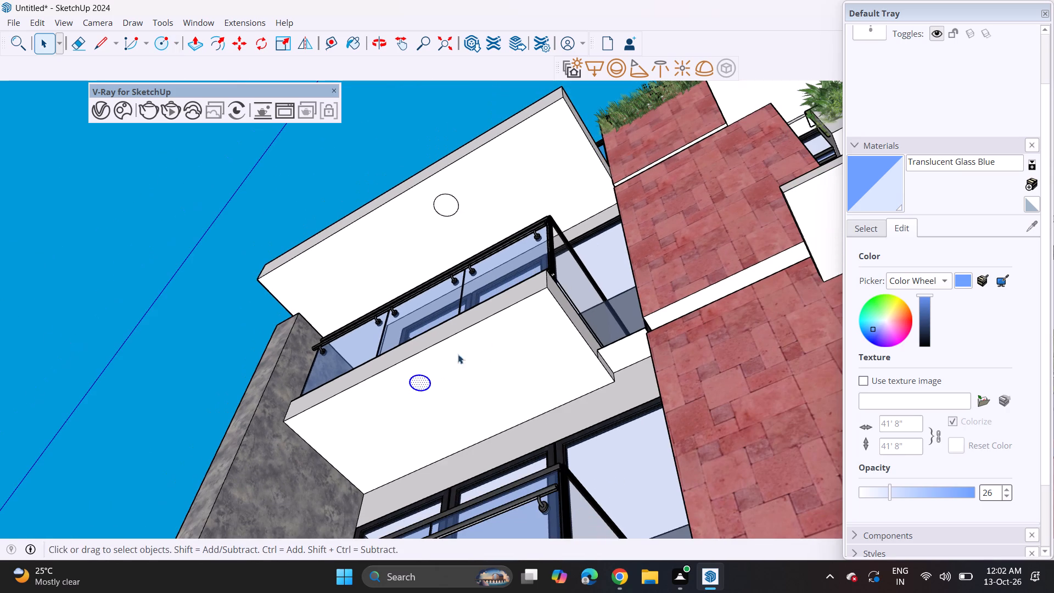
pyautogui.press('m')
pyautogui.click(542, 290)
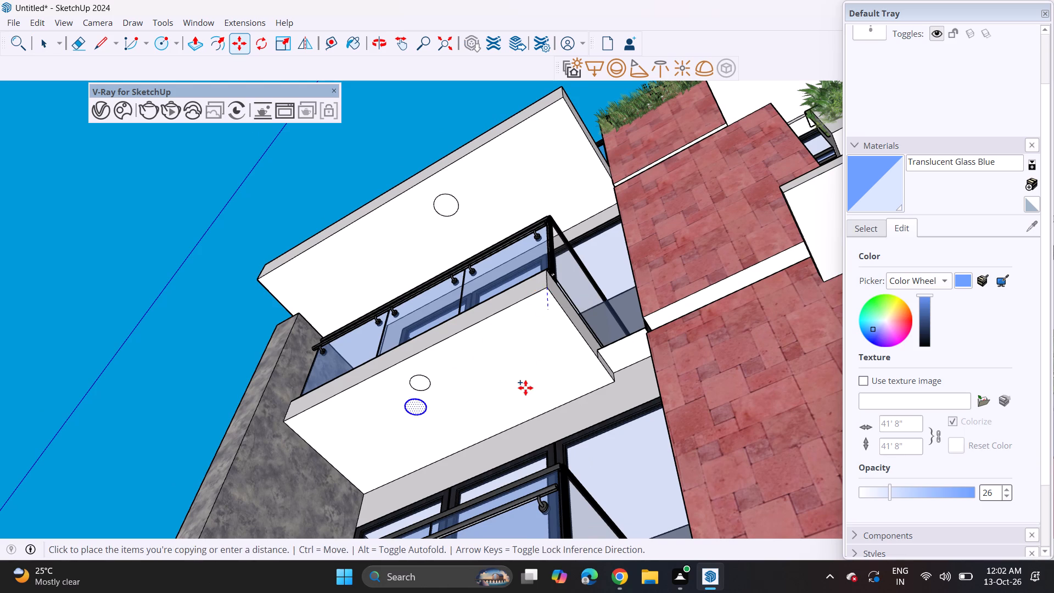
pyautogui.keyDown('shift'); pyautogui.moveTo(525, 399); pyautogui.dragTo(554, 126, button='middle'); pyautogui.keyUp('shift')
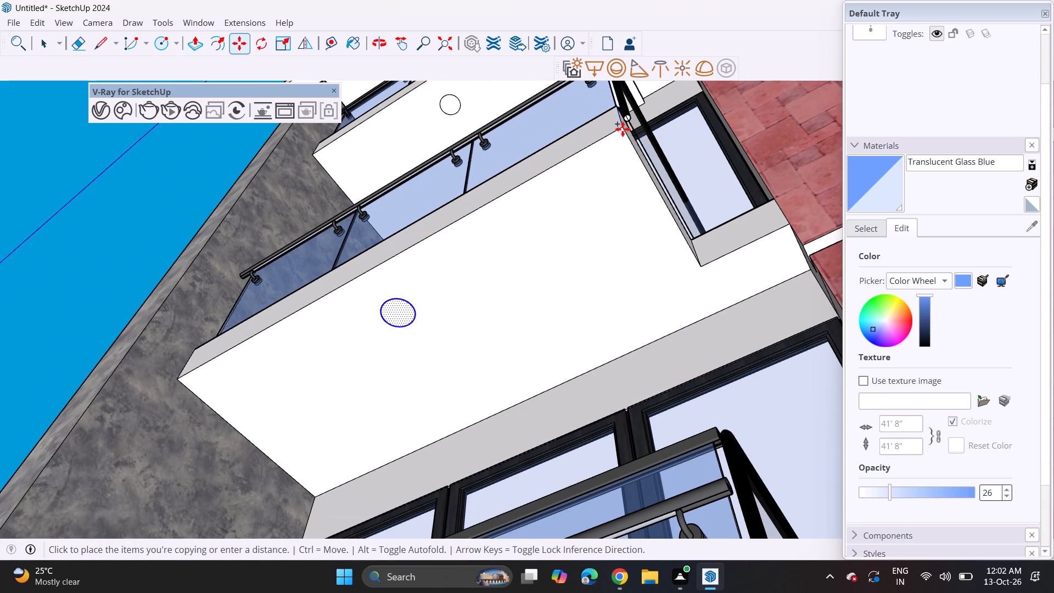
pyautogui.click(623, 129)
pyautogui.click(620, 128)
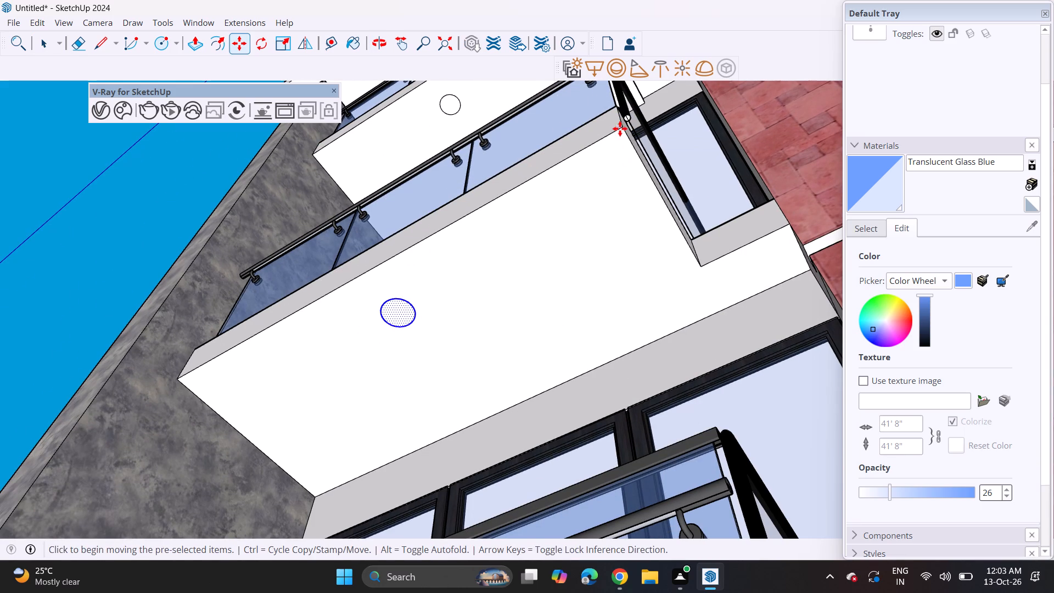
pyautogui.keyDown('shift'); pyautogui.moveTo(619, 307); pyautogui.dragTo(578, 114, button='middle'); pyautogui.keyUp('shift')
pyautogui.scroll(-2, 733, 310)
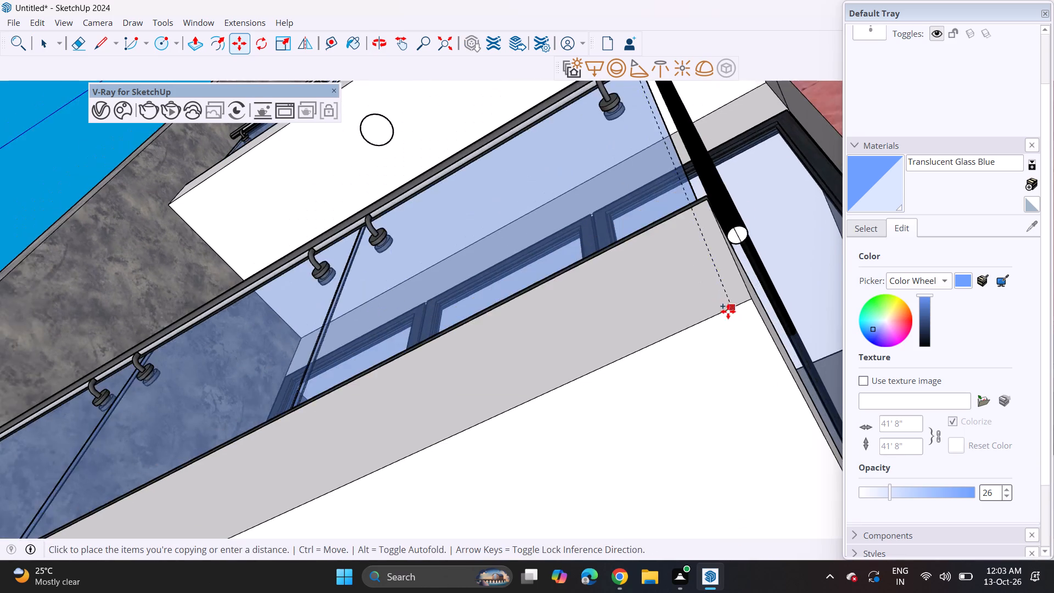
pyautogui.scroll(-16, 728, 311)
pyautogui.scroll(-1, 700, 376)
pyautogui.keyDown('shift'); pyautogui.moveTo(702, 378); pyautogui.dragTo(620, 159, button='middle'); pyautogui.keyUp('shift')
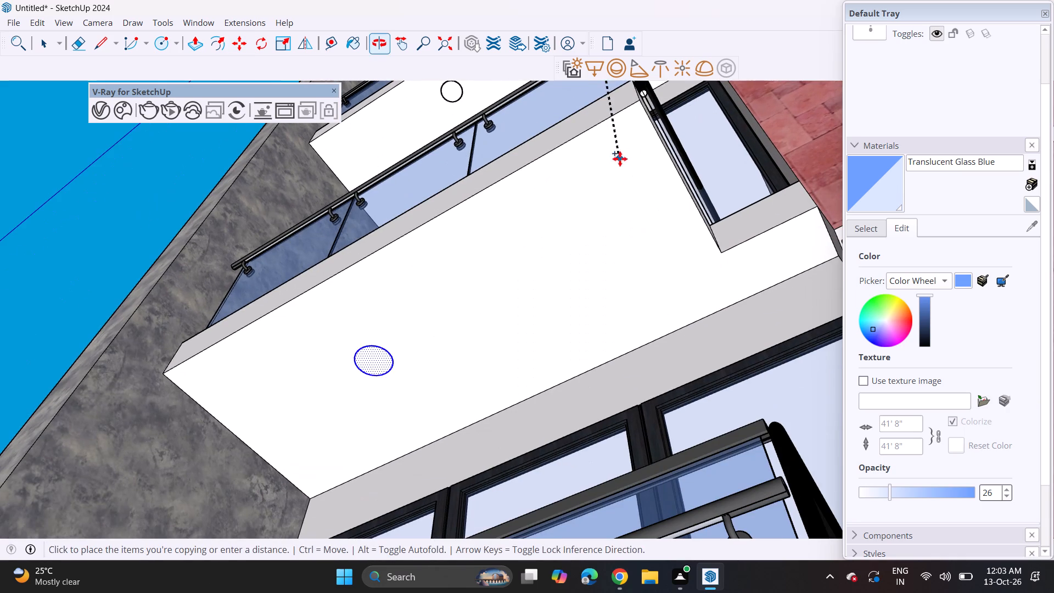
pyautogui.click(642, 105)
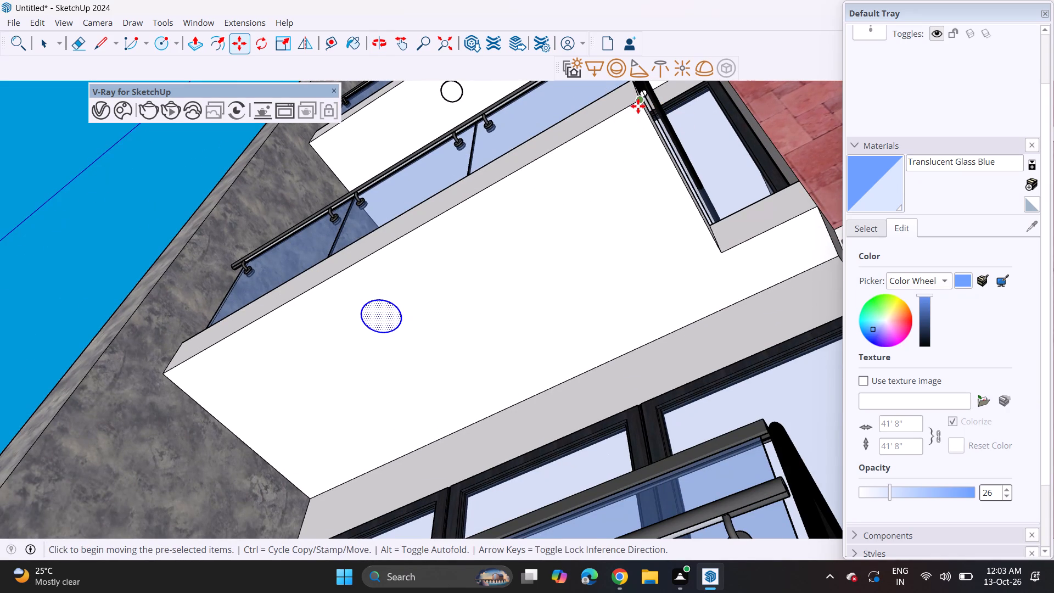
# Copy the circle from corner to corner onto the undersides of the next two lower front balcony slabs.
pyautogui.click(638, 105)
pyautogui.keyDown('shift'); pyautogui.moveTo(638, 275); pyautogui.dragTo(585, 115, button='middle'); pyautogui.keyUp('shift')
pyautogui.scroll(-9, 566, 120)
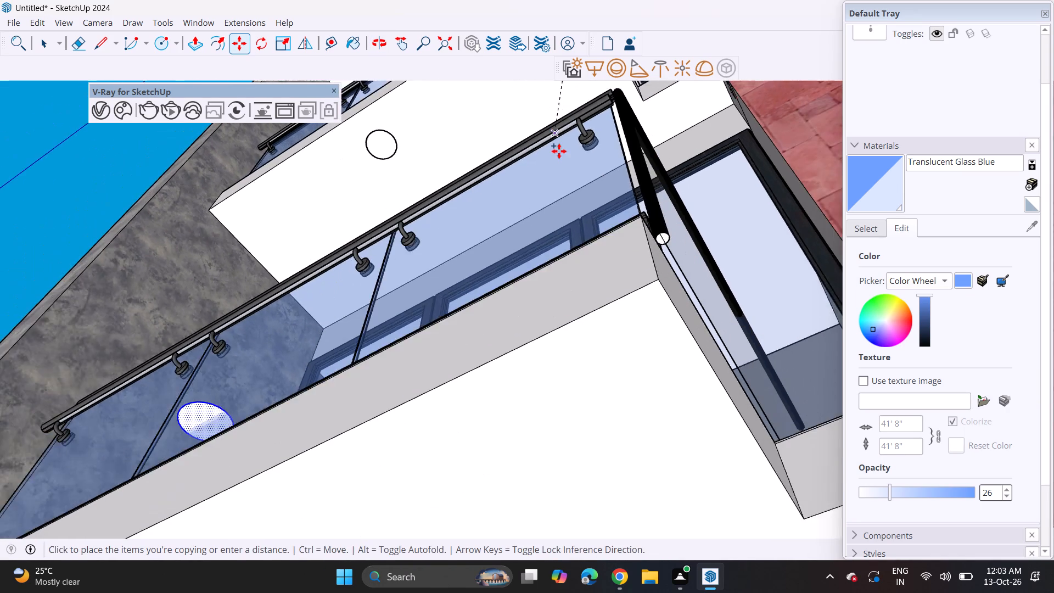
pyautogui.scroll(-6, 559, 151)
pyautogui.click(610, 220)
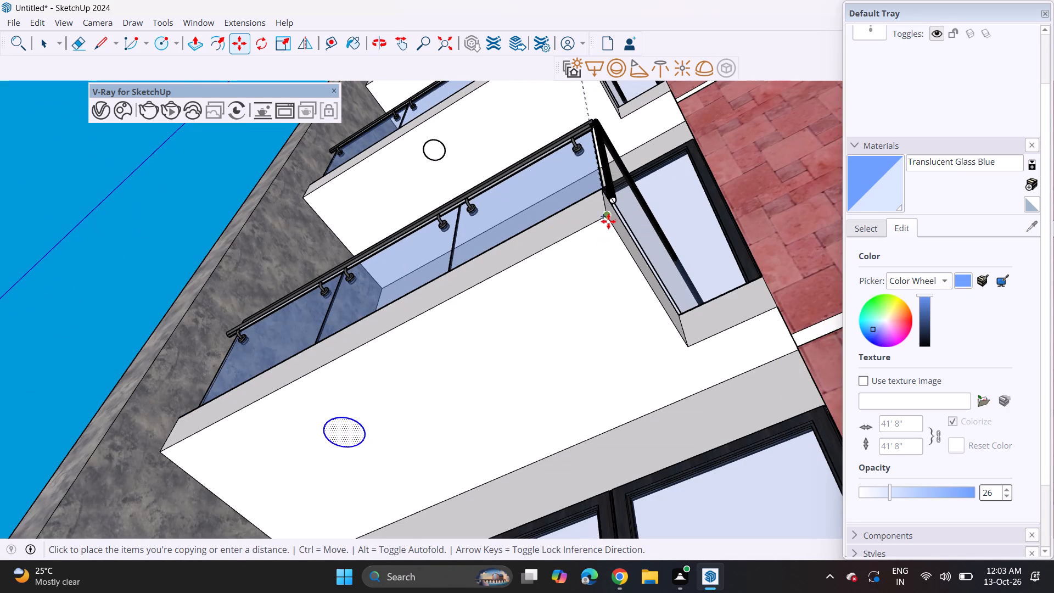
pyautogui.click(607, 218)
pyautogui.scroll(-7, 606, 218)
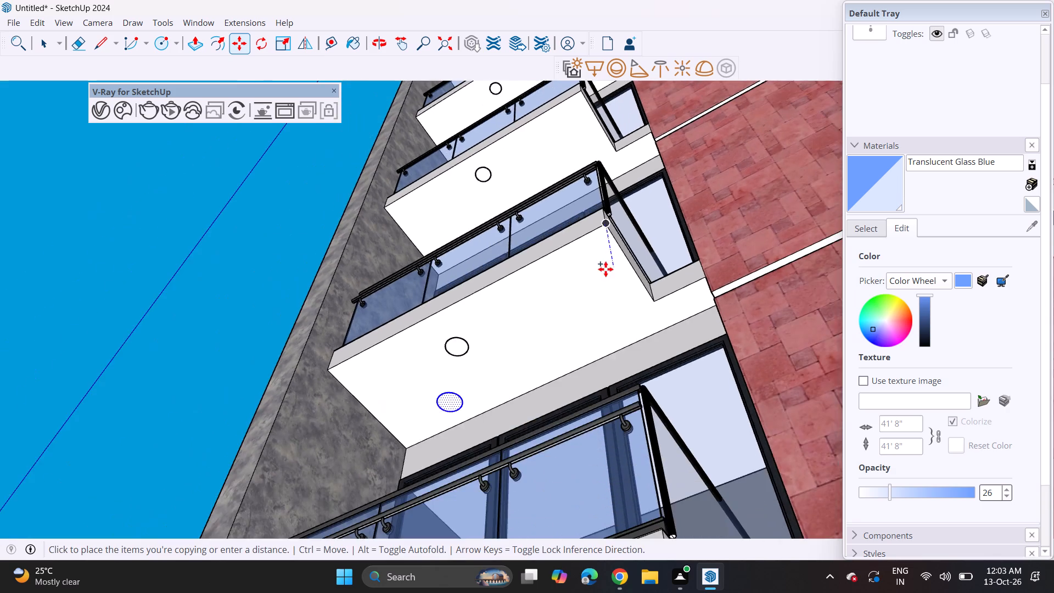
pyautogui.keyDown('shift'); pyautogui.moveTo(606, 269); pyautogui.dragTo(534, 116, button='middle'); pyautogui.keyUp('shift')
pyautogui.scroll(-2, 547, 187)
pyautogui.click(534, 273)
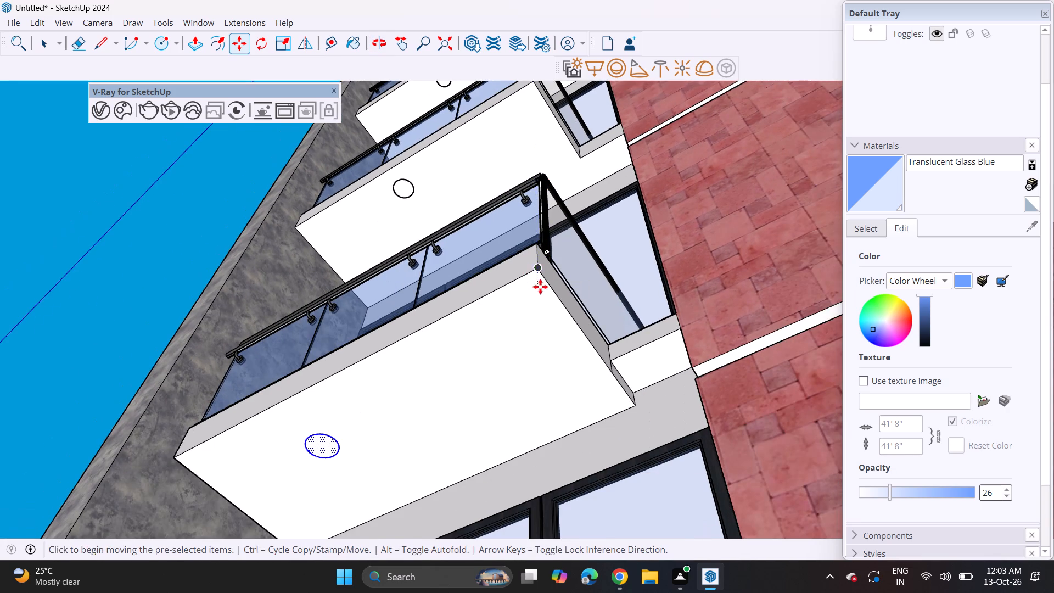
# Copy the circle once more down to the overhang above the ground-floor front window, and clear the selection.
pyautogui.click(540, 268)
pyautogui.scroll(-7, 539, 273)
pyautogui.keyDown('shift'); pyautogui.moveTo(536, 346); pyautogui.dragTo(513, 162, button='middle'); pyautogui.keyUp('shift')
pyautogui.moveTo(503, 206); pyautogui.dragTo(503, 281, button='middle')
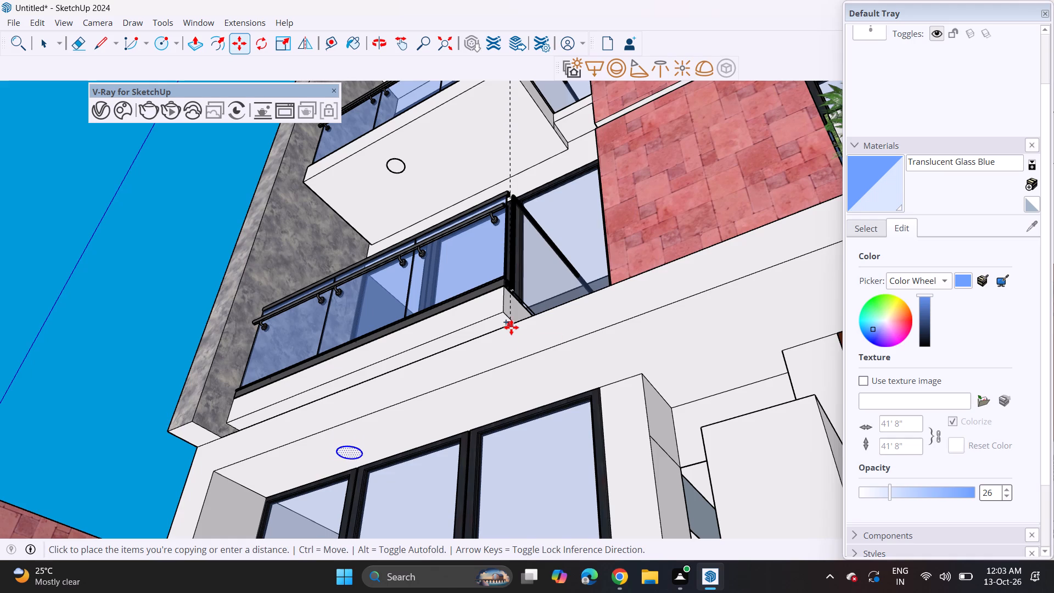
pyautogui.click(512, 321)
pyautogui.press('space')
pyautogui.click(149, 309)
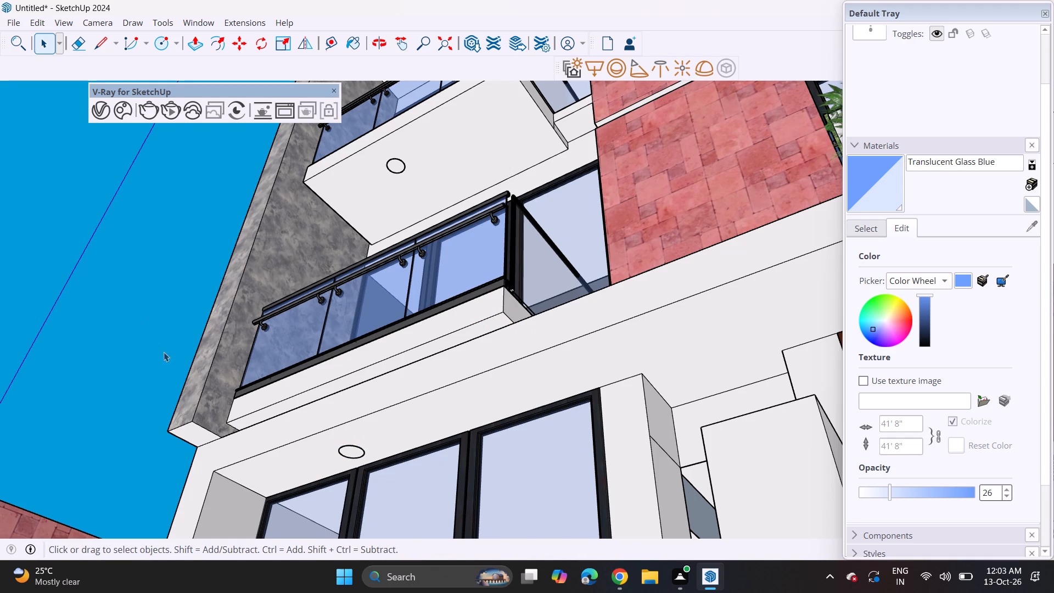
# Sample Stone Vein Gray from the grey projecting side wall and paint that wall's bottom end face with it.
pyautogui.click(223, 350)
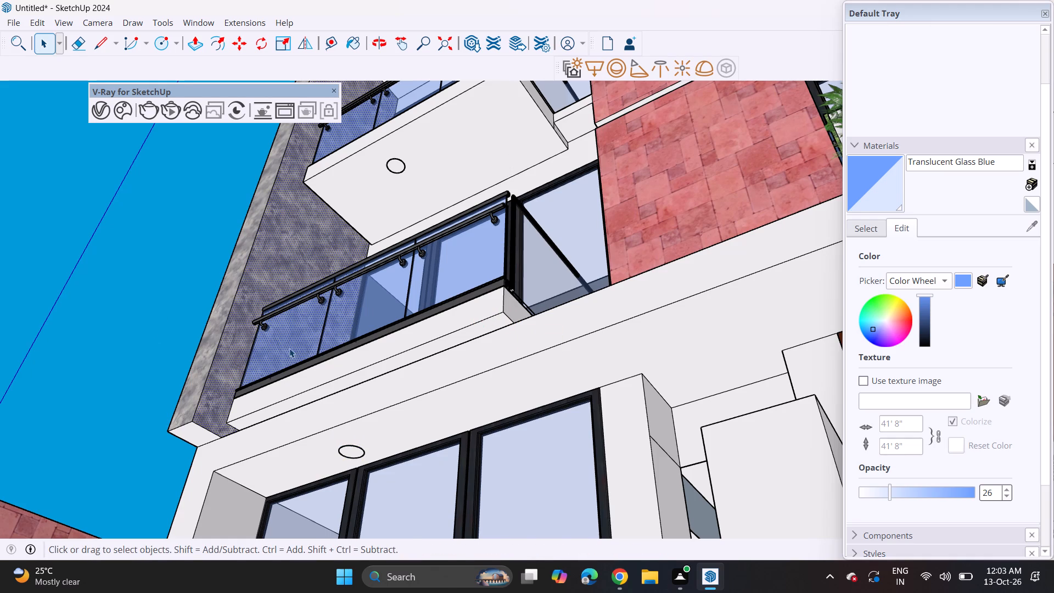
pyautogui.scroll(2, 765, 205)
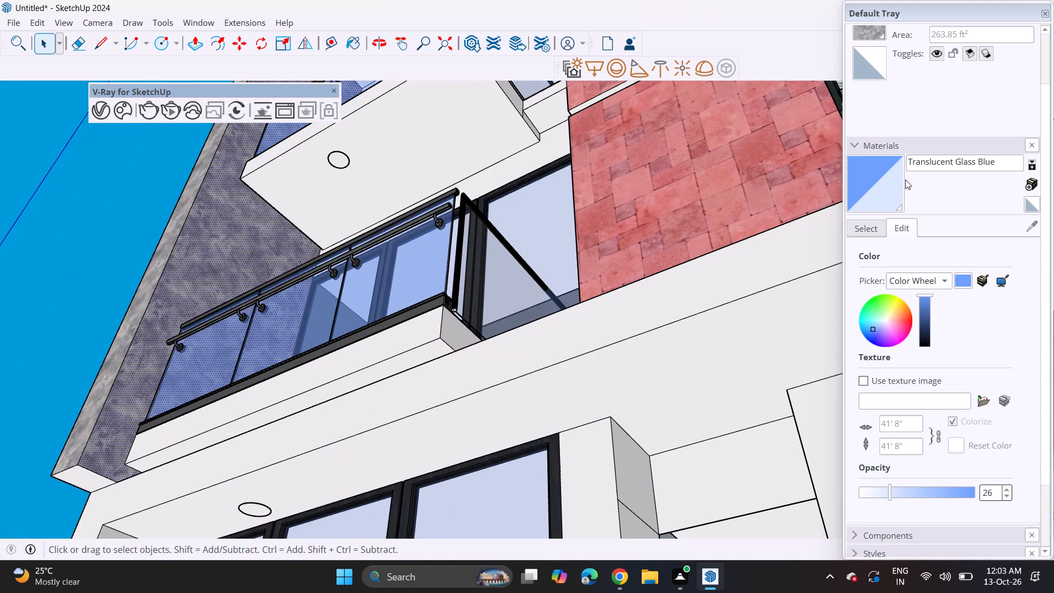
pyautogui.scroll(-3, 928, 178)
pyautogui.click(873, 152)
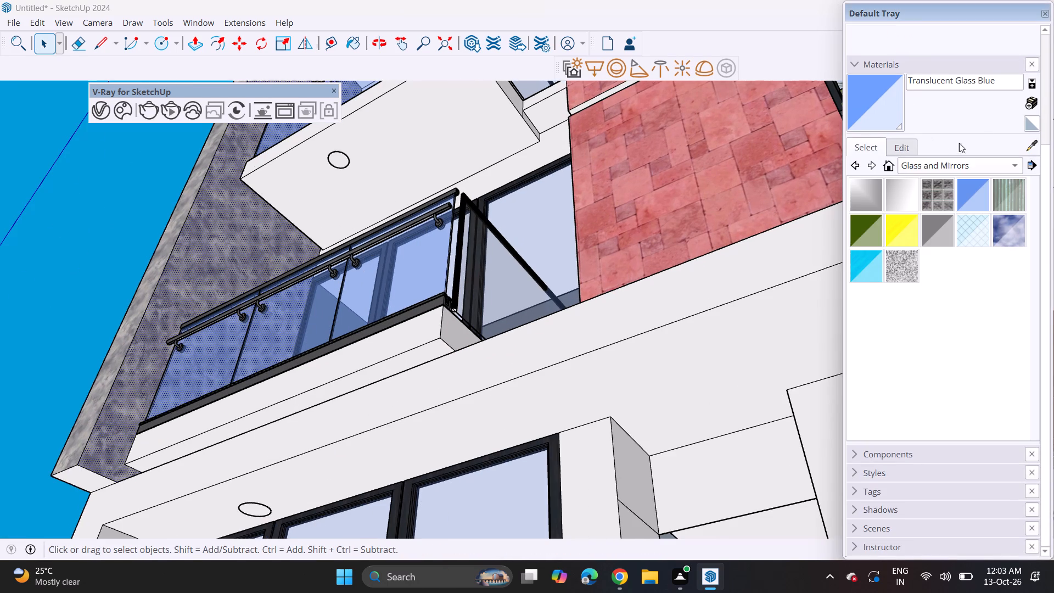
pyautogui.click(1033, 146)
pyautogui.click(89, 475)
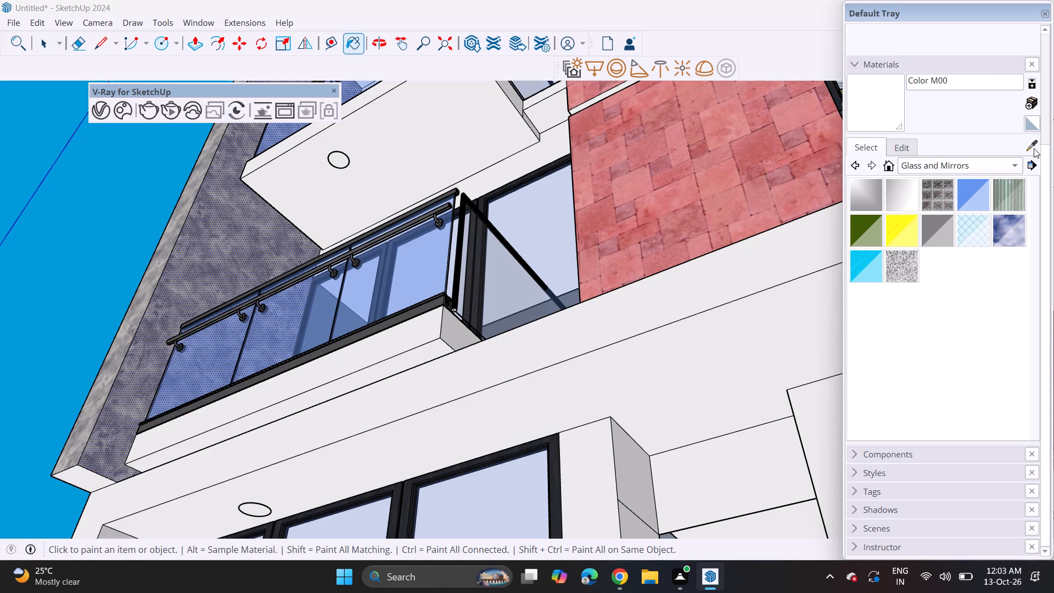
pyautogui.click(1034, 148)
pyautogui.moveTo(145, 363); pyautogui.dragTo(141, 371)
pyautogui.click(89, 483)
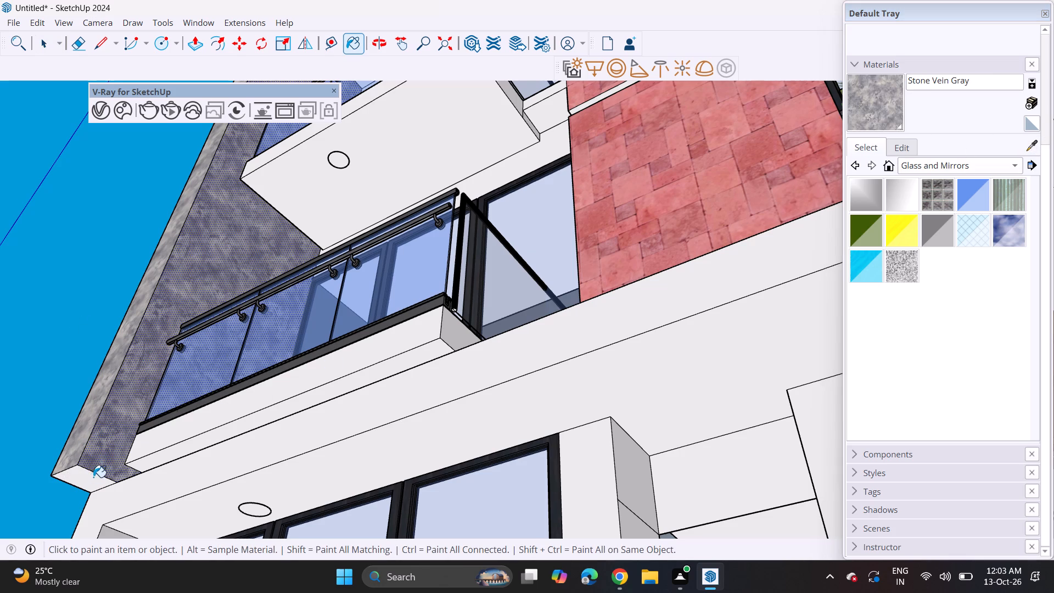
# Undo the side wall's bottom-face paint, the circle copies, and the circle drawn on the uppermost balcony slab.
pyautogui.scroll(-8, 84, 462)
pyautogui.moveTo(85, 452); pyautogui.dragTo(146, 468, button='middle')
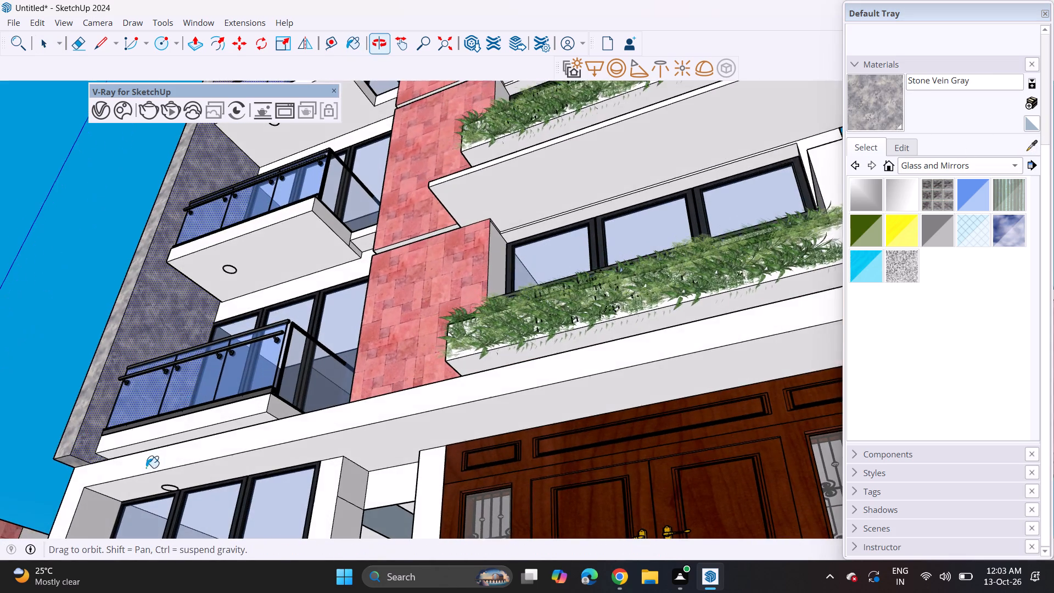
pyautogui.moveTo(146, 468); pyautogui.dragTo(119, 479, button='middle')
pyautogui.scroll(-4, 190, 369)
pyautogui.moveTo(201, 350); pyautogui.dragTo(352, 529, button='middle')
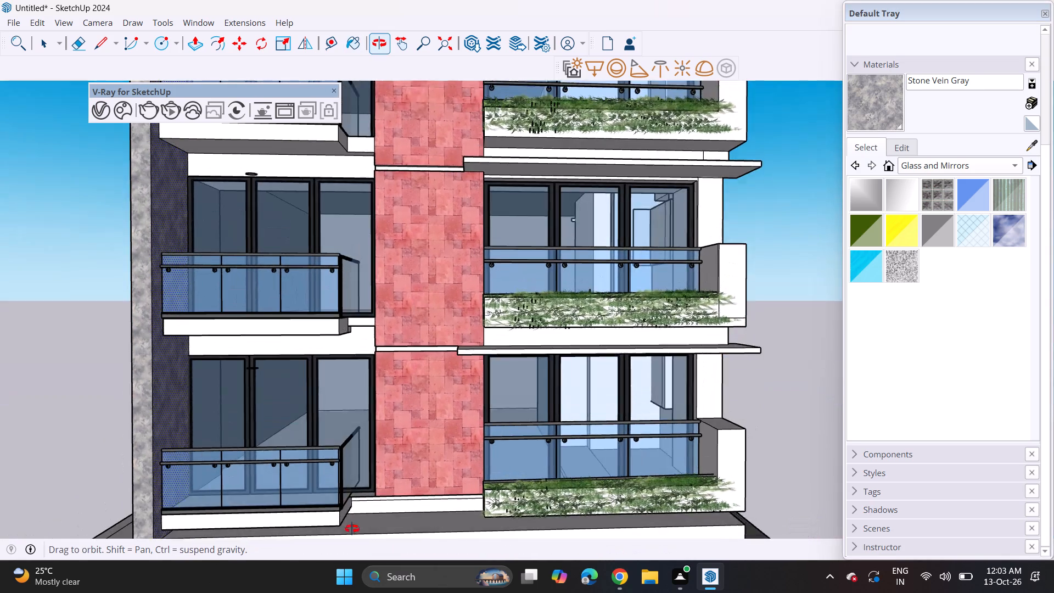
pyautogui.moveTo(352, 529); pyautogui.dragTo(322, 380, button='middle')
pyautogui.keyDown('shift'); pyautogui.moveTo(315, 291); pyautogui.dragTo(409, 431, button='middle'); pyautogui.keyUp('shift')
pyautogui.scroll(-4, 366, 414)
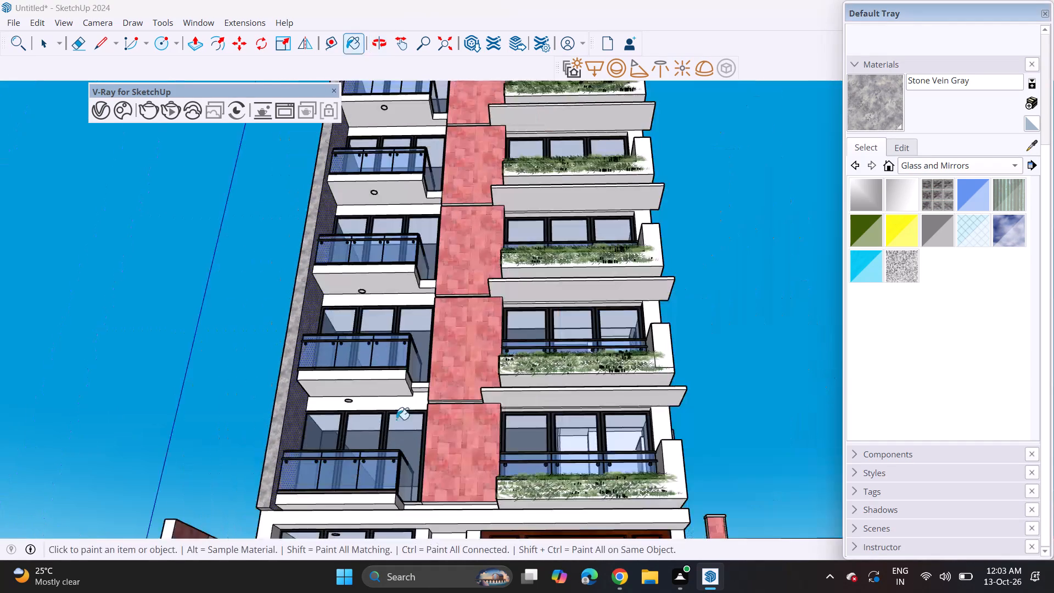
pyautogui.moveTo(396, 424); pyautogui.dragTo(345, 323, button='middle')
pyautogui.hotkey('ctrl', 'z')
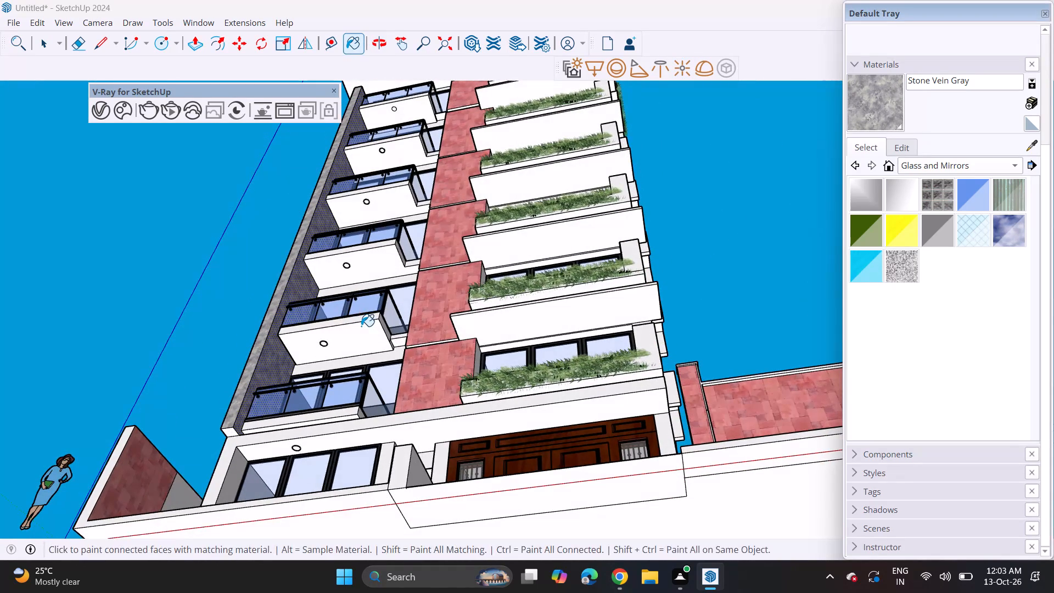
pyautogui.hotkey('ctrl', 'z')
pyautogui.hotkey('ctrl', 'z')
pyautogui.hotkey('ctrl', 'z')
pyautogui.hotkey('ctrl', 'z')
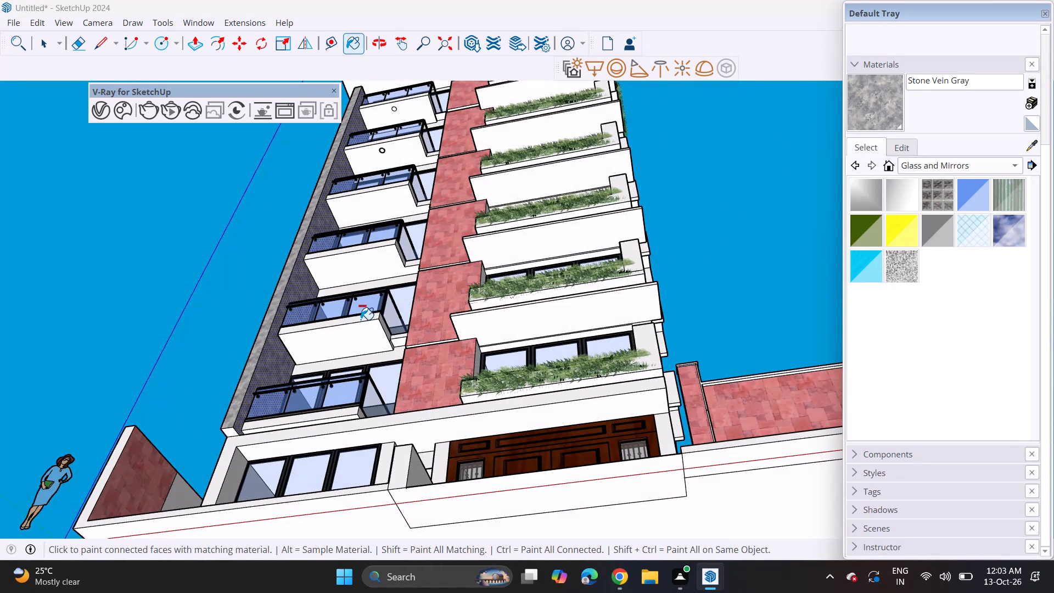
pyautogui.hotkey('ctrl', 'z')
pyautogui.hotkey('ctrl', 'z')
# Delete the remaining circle and its face from the underside of the uppermost overhanging slab above the front balconies.
pyautogui.scroll(2, 393, 113)
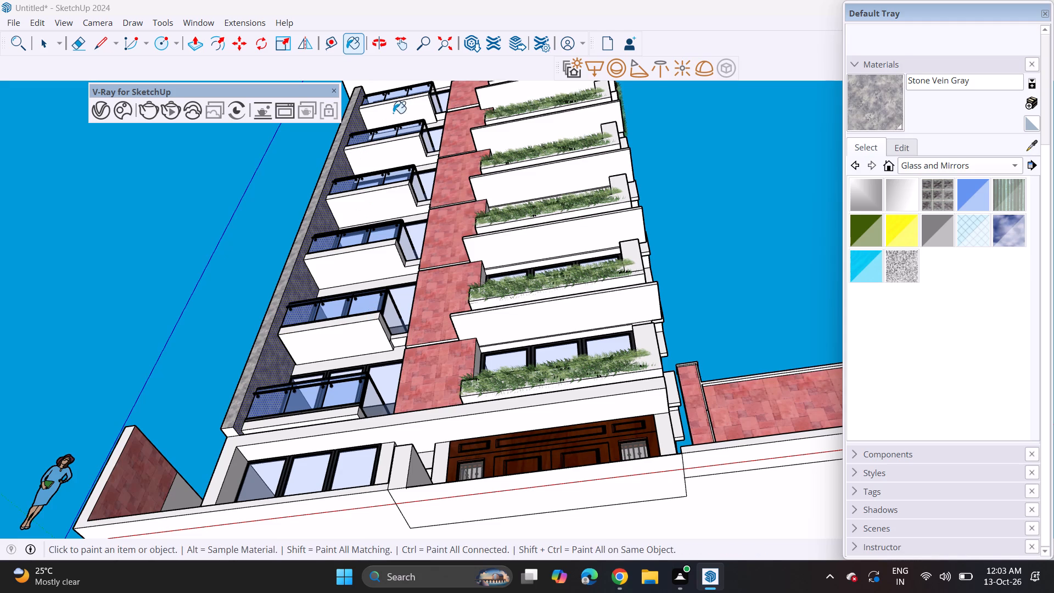
pyautogui.scroll(1, 393, 113)
pyautogui.moveTo(392, 103); pyautogui.dragTo(397, 228, button='middle')
pyautogui.scroll(9, 410, 185)
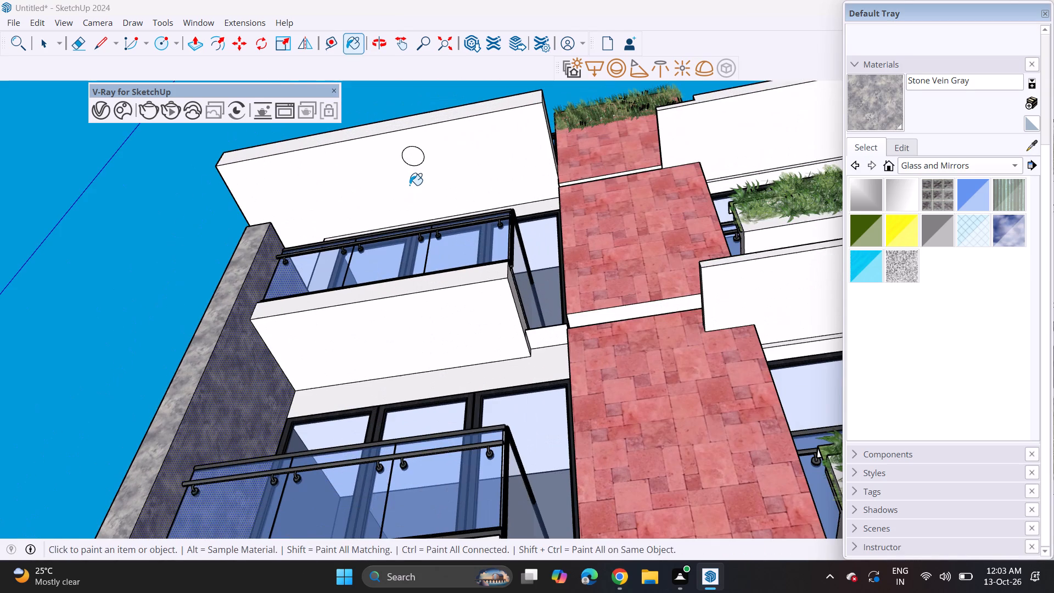
pyautogui.scroll(-4, 410, 185)
pyautogui.press('space')
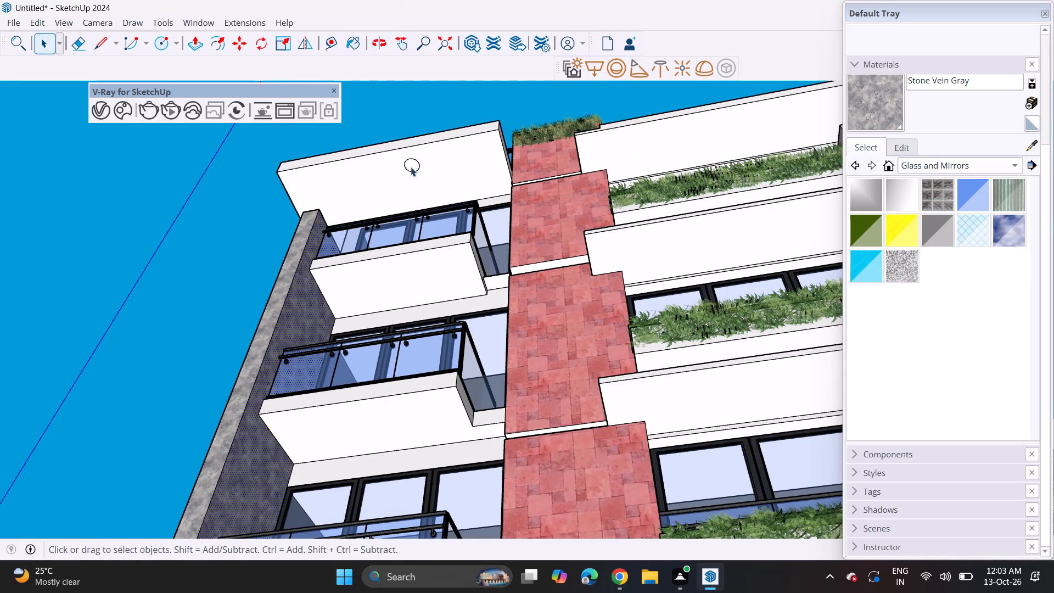
pyautogui.doubleClick(411, 167)
pyautogui.press('Delete')
# Draw a new small circle on the underside of the uppermost overhanging slab above the front balconies.
pyautogui.scroll(-2, 404, 169)
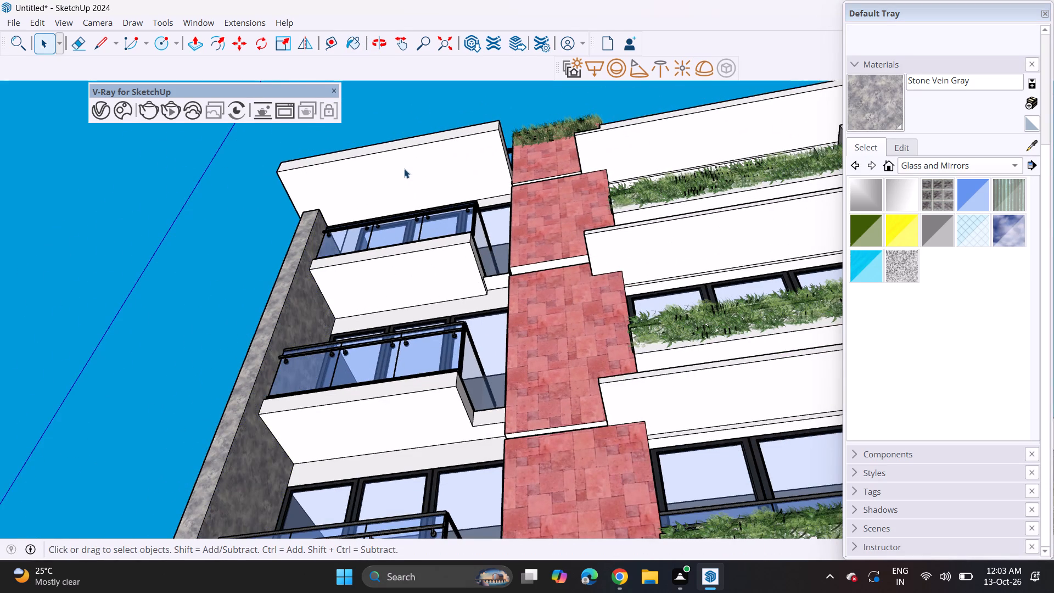
pyautogui.scroll(-6, 404, 169)
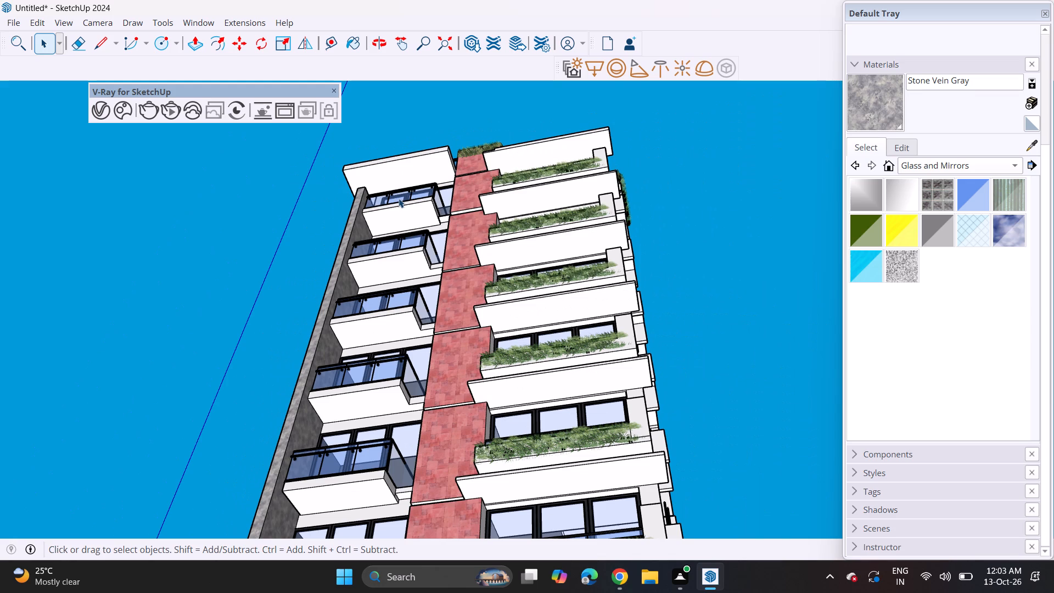
pyautogui.moveTo(374, 130); pyautogui.dragTo(396, 177, button='middle')
pyautogui.scroll(6, 394, 176)
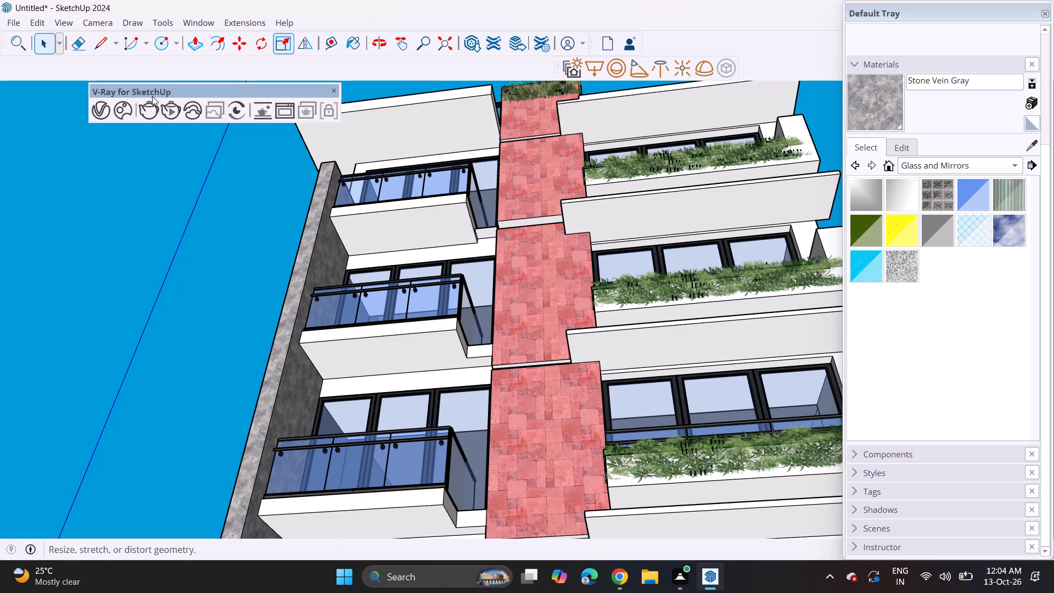
pyautogui.click(159, 38)
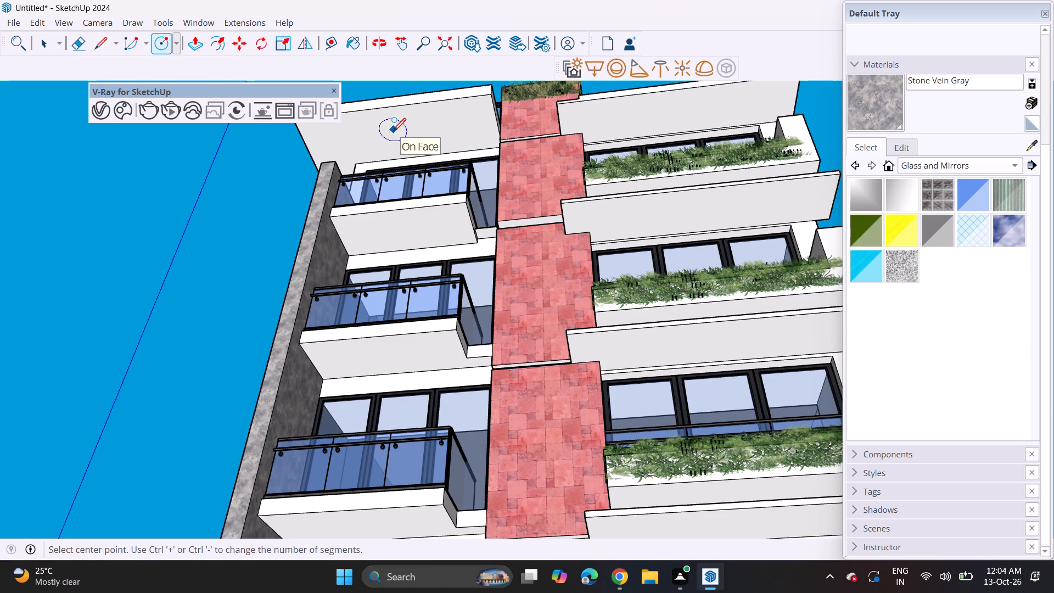
pyautogui.scroll(6, 393, 130)
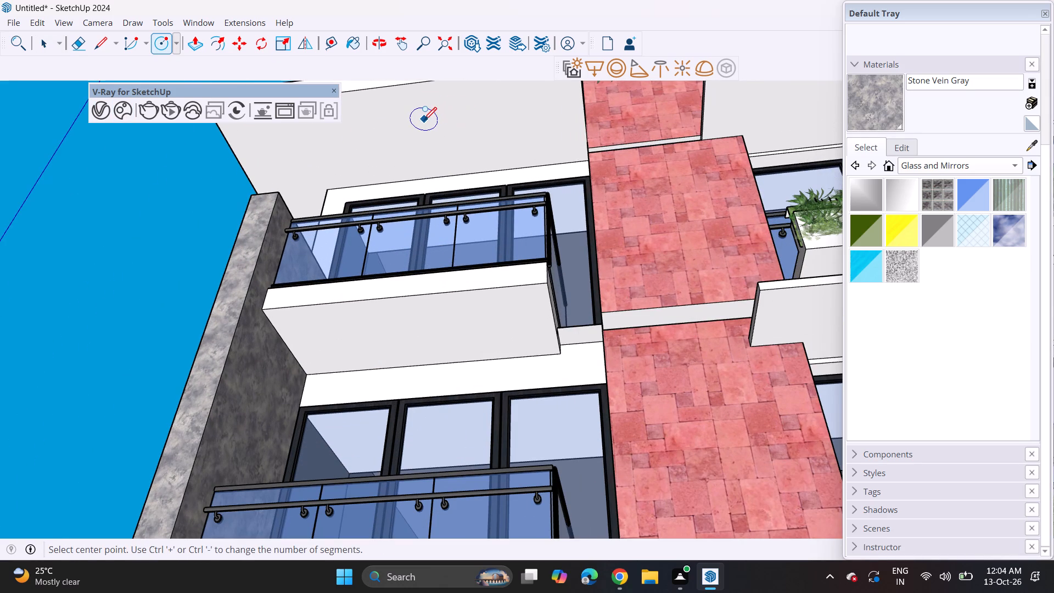
pyautogui.click(422, 116)
pyautogui.click(436, 119)
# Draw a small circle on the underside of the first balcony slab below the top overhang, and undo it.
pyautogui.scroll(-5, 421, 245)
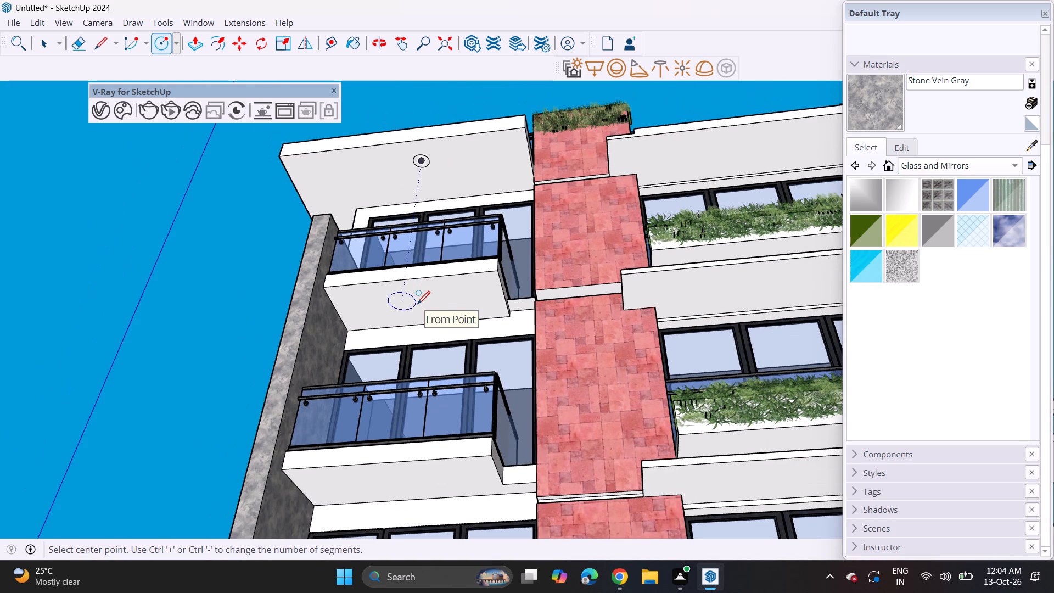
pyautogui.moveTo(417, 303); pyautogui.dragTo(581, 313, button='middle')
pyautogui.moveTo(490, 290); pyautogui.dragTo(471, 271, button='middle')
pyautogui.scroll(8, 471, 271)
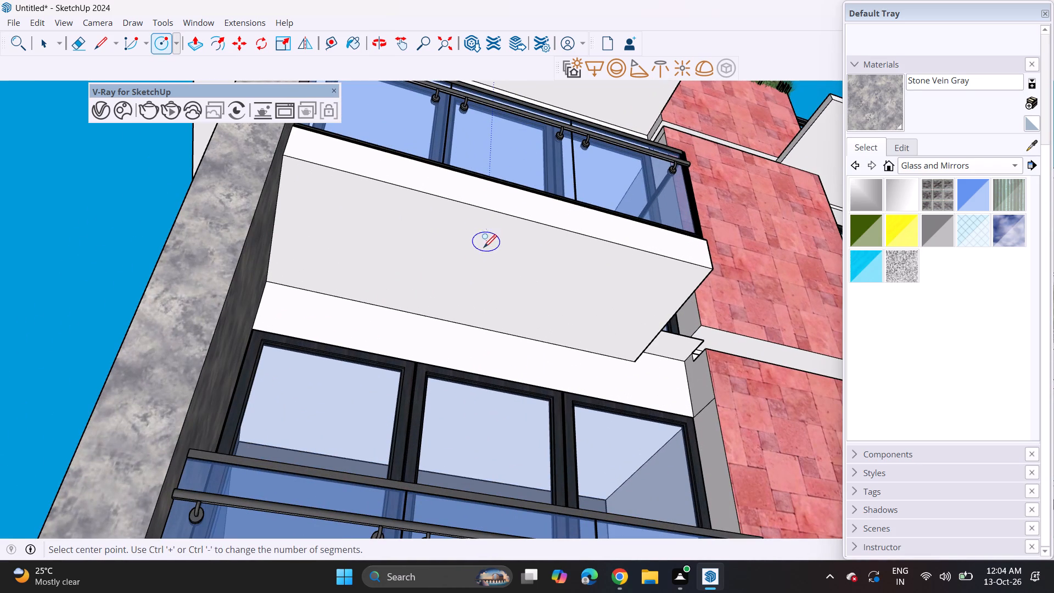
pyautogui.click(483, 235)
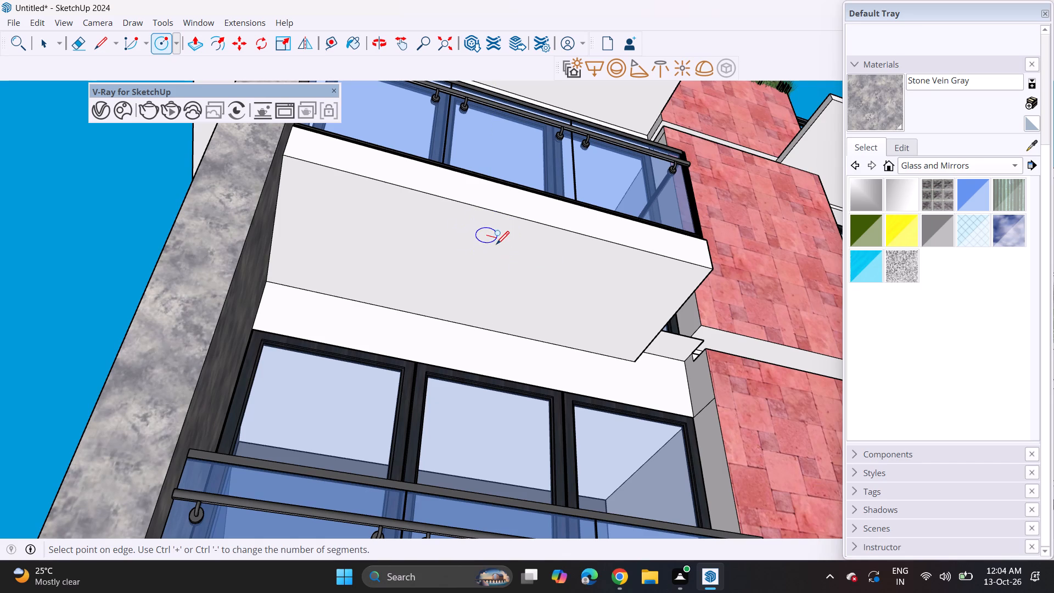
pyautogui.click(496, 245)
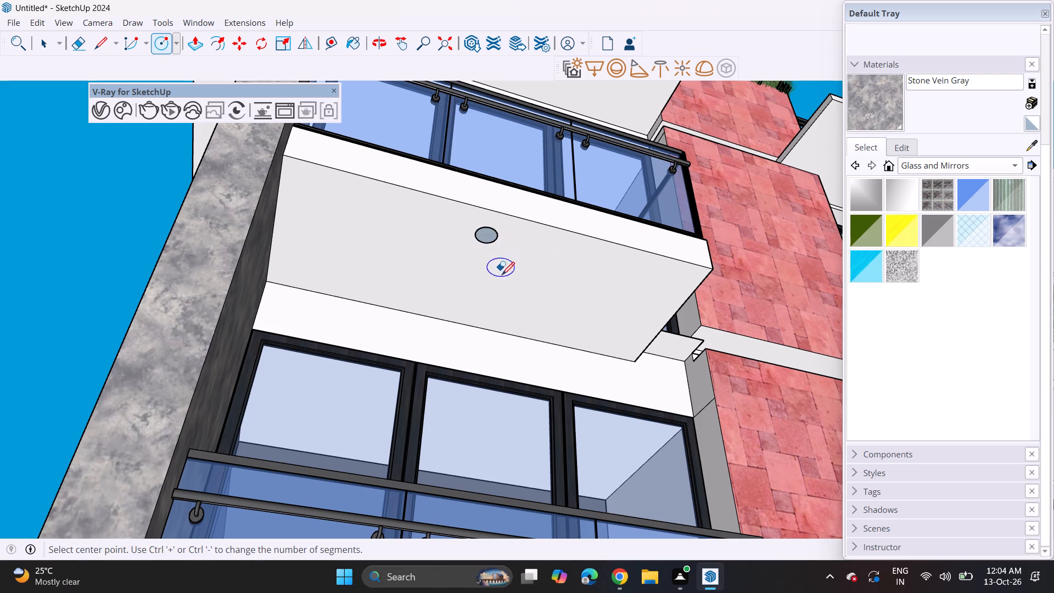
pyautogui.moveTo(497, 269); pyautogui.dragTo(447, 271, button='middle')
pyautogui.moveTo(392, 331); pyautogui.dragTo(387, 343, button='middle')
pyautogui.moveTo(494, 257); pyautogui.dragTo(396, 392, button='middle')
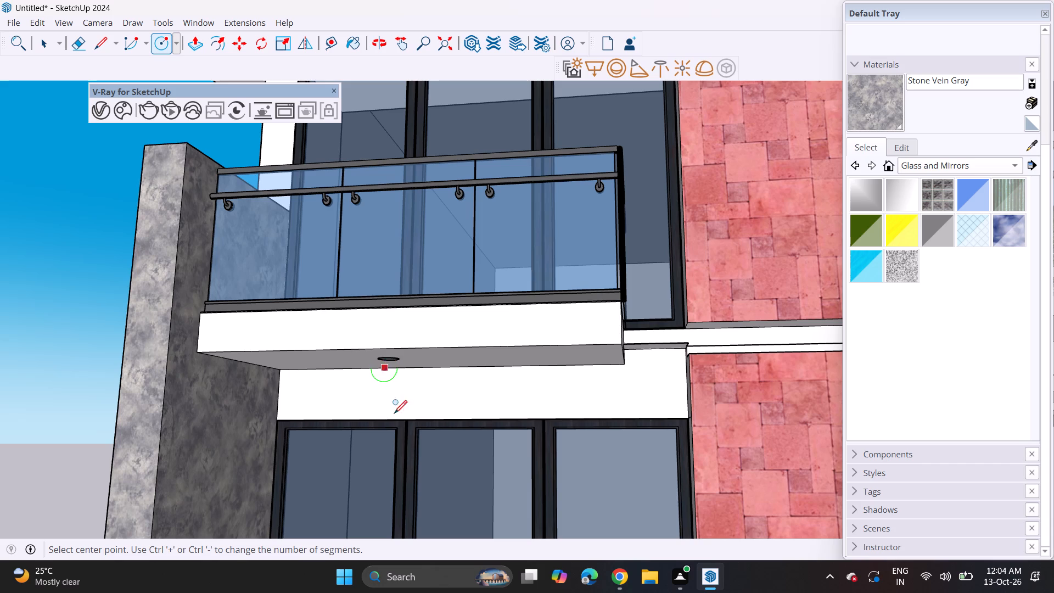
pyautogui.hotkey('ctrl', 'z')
# Draw a small circle on the underside of the first balcony slab below the top overhang.
pyautogui.moveTo(468, 305); pyautogui.dragTo(474, 205, button='middle')
pyautogui.scroll(3, 416, 330)
pyautogui.click(409, 305)
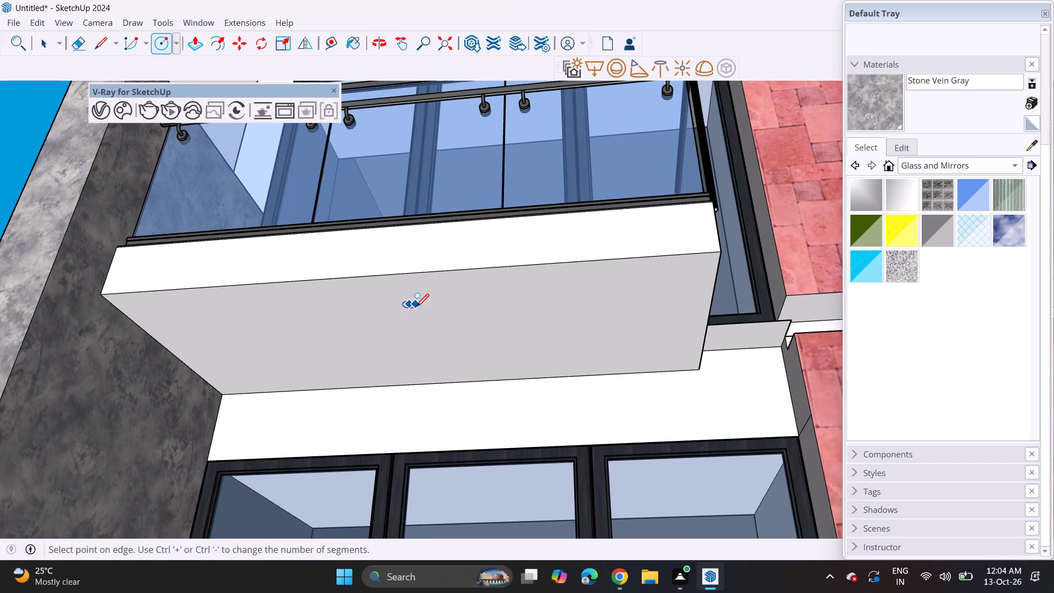
pyautogui.click(421, 316)
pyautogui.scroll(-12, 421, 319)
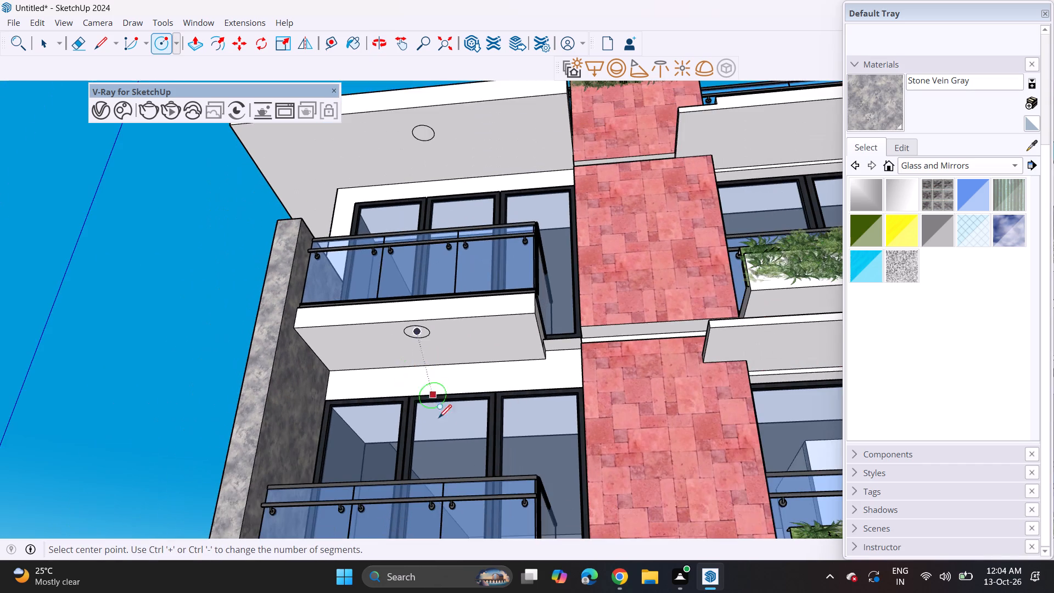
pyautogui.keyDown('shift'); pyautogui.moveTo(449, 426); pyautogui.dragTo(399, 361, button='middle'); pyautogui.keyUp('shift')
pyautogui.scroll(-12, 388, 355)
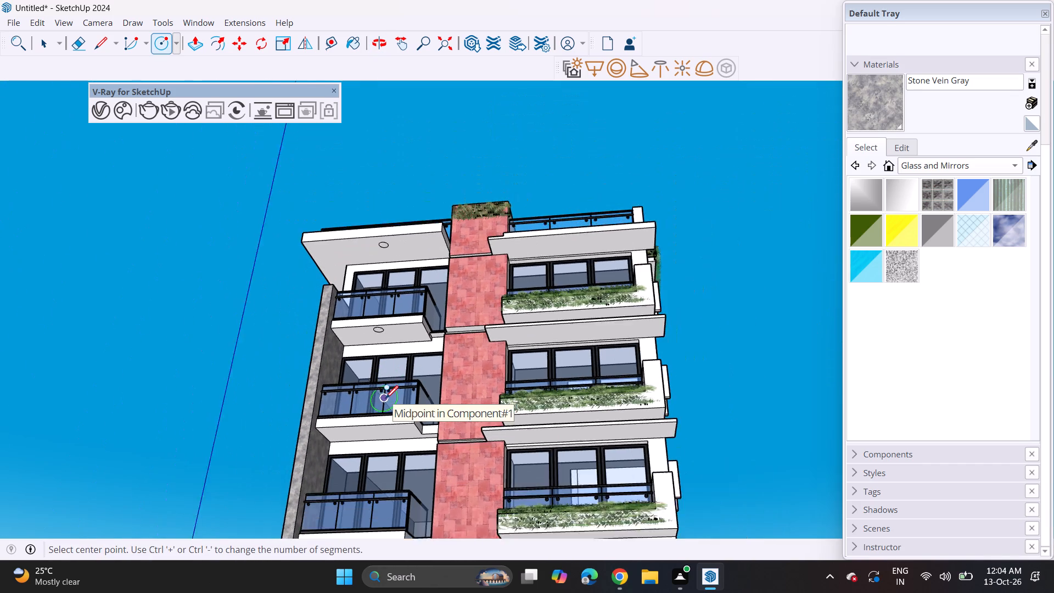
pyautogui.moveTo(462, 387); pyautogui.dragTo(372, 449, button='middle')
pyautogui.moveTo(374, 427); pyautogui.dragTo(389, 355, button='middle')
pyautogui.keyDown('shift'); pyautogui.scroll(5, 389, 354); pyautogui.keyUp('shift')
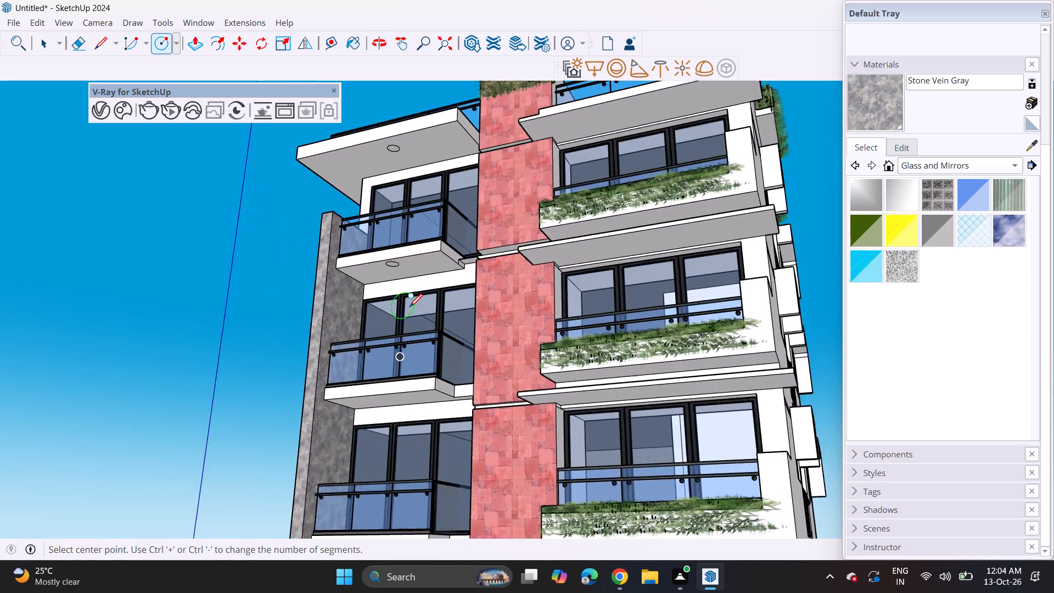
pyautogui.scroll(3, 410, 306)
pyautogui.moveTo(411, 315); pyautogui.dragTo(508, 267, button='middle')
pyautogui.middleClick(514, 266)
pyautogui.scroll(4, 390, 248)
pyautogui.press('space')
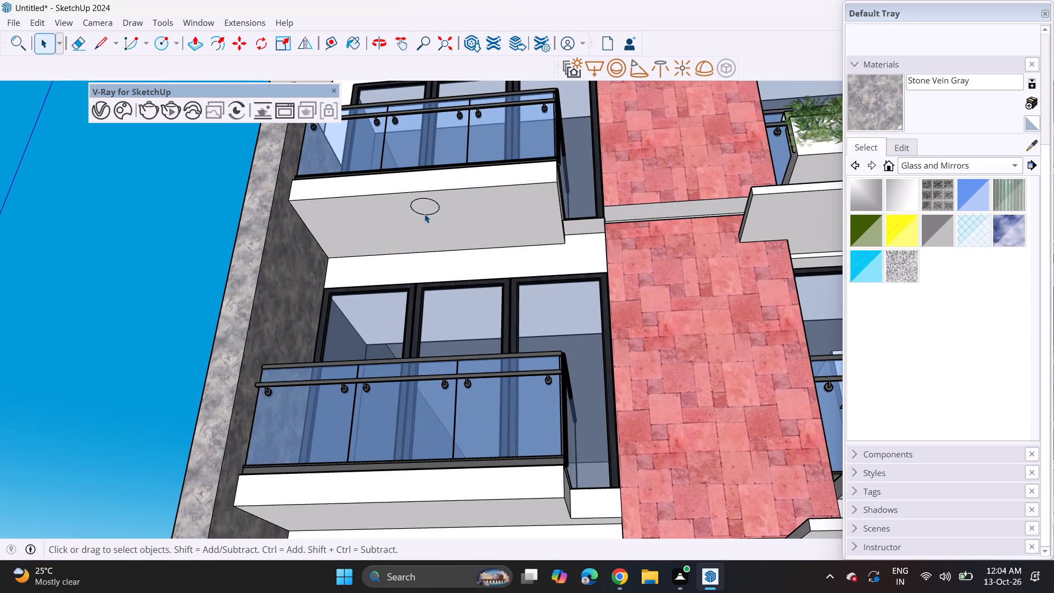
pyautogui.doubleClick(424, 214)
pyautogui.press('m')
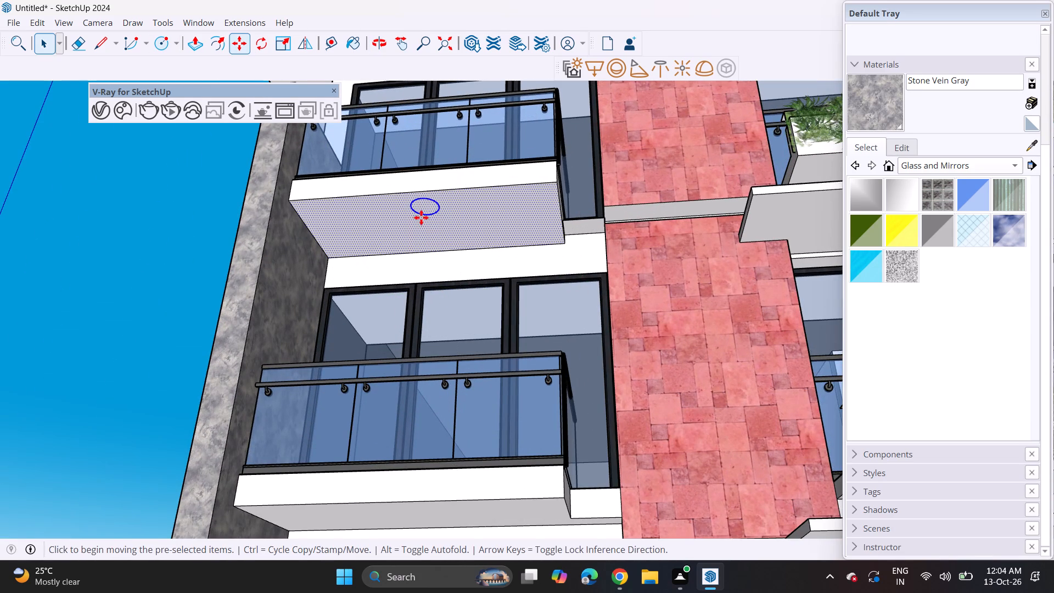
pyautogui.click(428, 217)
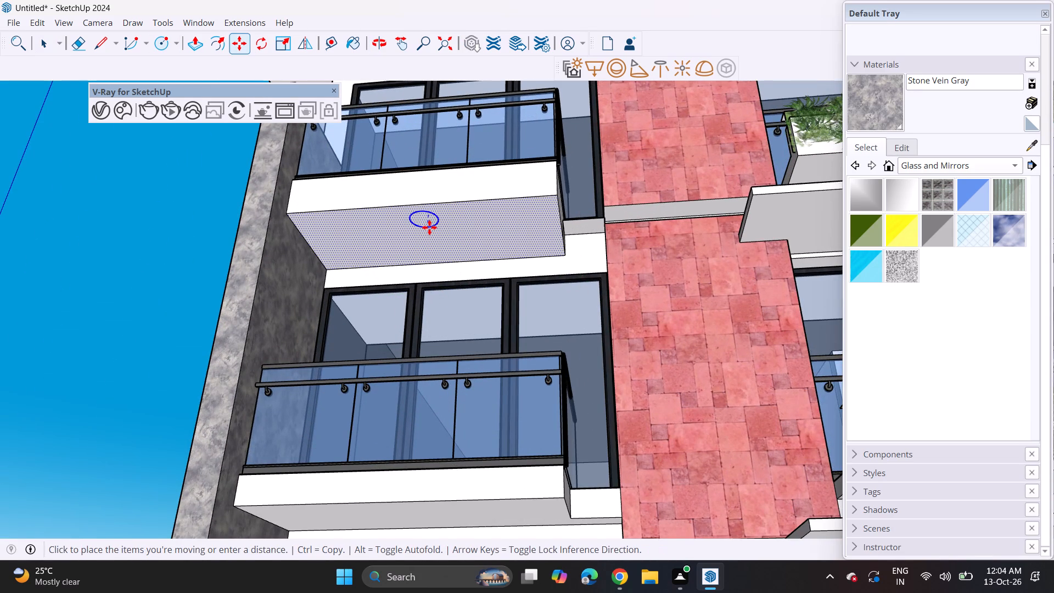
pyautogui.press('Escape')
# Select only the circle's face on the first balcony slab and move it slightly towards the middle of the underside.
pyautogui.press('space')
pyautogui.click(432, 224)
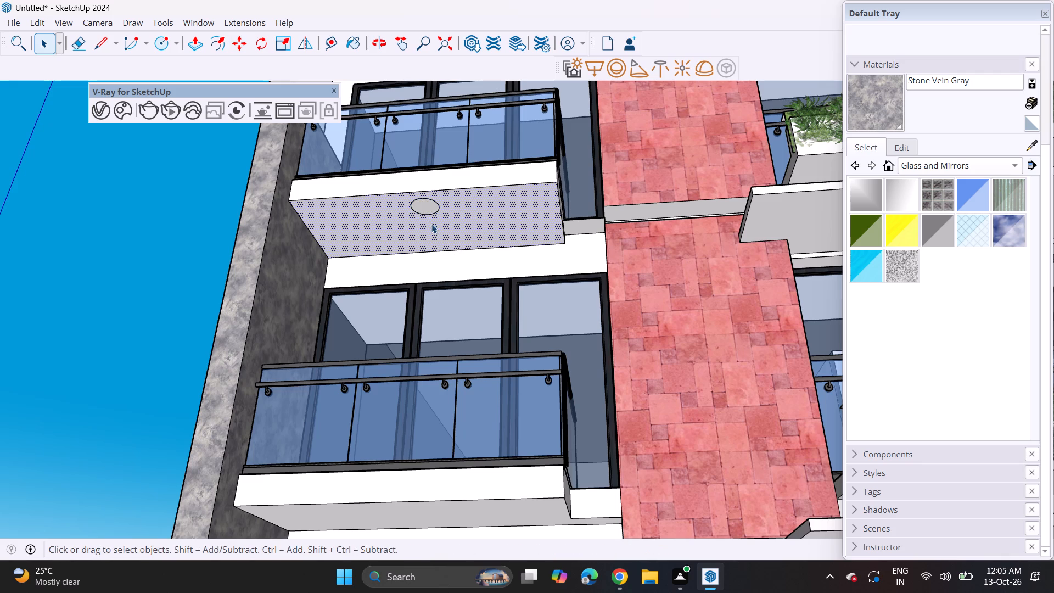
pyautogui.click(429, 207)
pyautogui.press('m')
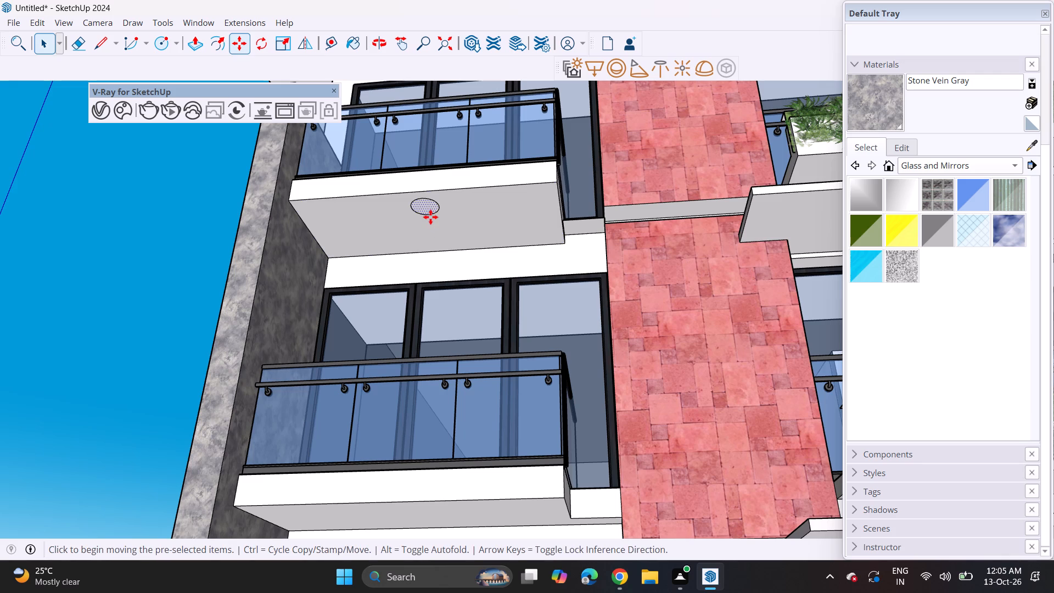
pyautogui.click(430, 214)
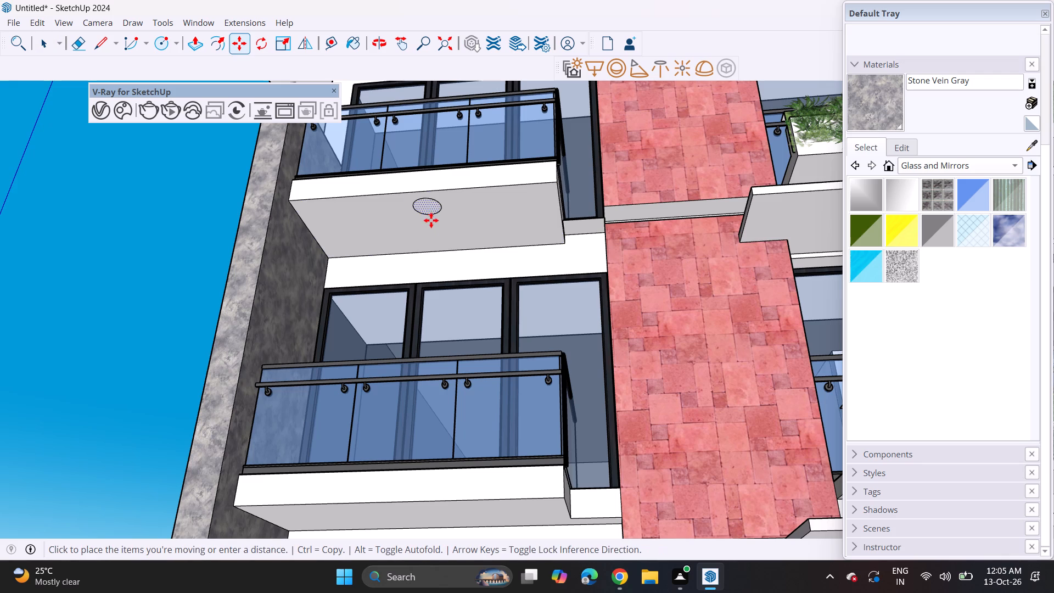
pyautogui.click(433, 226)
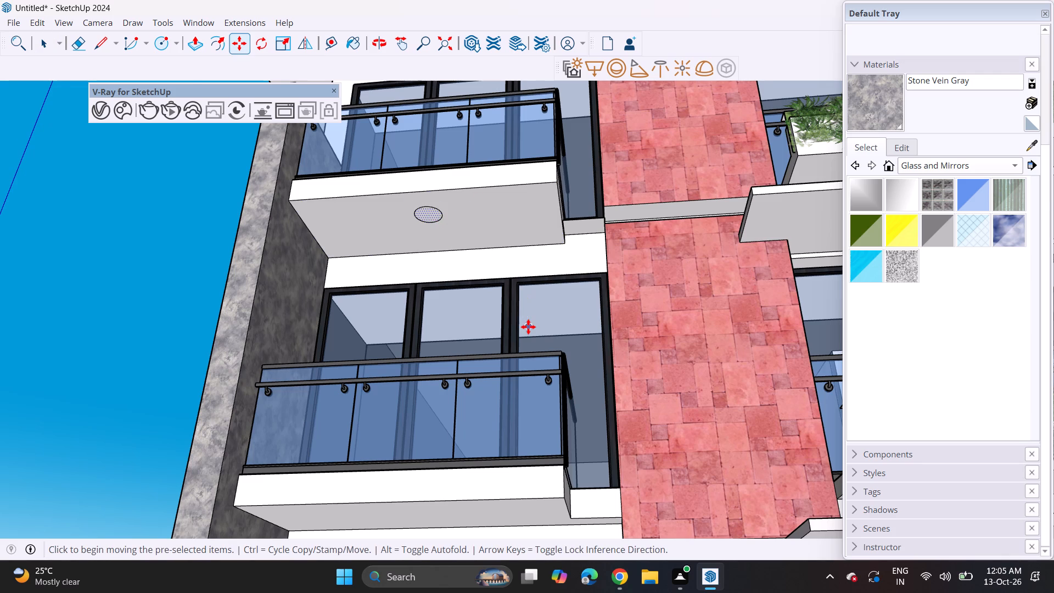
# Select the circle with its edge and copy it from slab corner to slab corner onto the next lower balcony's underside.
pyautogui.scroll(-3, 528, 326)
pyautogui.press('space')
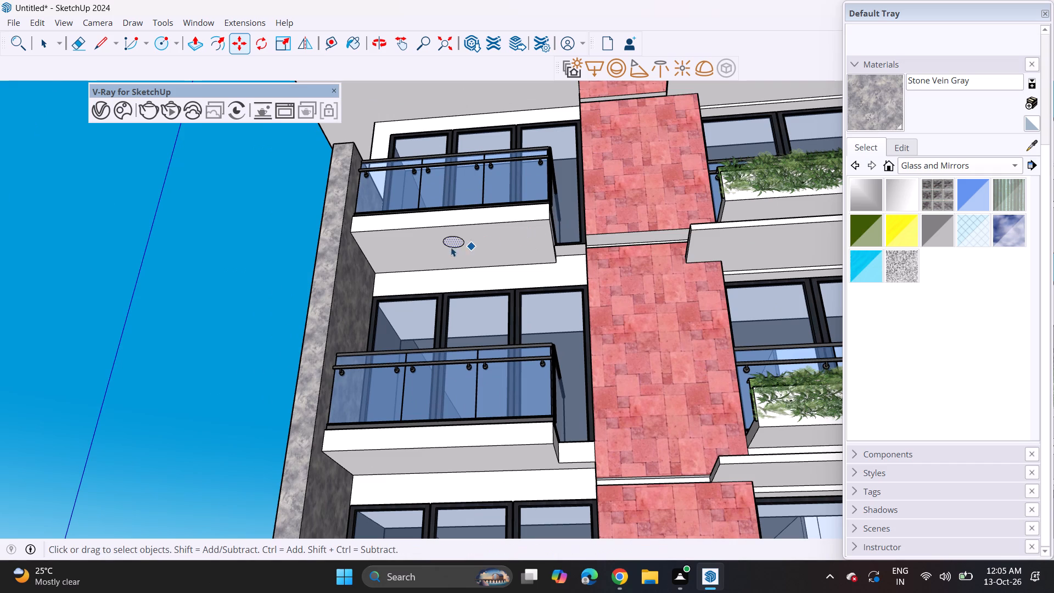
pyautogui.doubleClick(455, 240)
pyautogui.press('m')
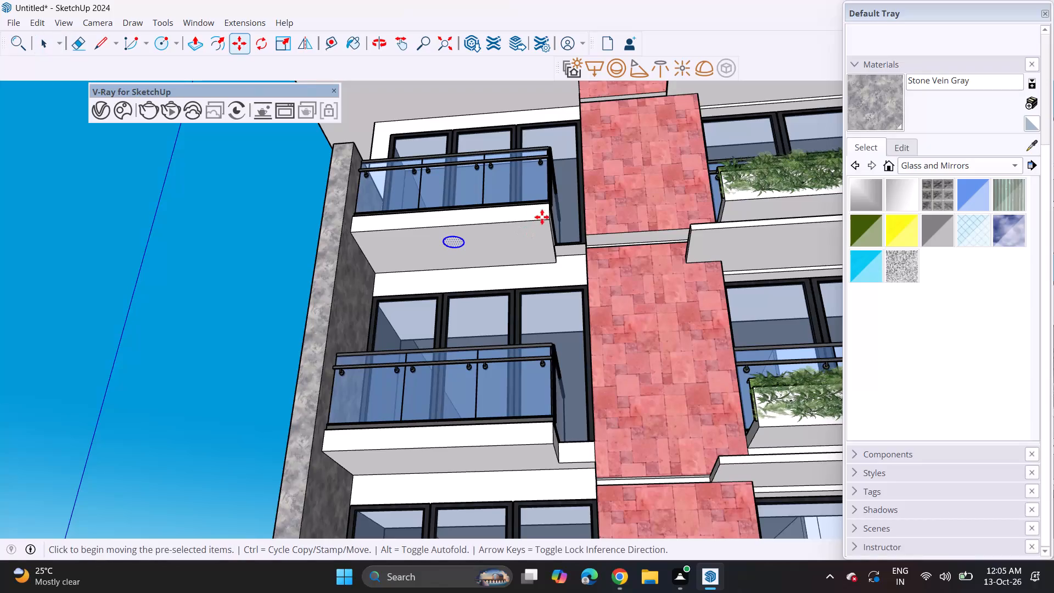
pyautogui.click(552, 219)
pyautogui.keyDown('shift'); pyautogui.moveTo(536, 344); pyautogui.dragTo(518, 268, button='middle'); pyautogui.keyUp('shift')
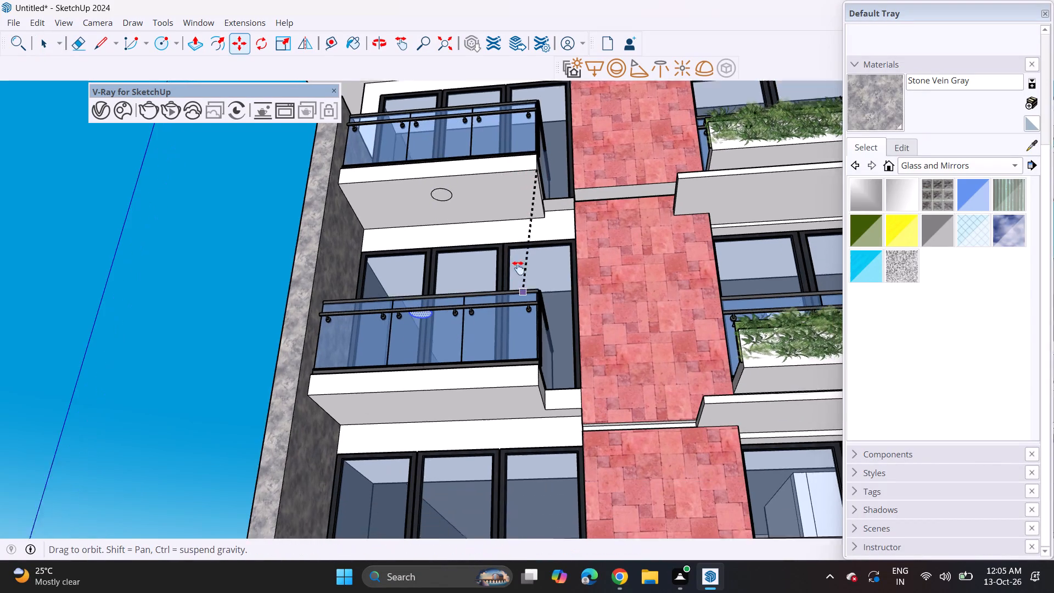
pyautogui.keyDown('shift'); pyautogui.moveTo(518, 268); pyautogui.dragTo(518, 265, button='middle'); pyautogui.keyUp('shift')
pyautogui.click(527, 359)
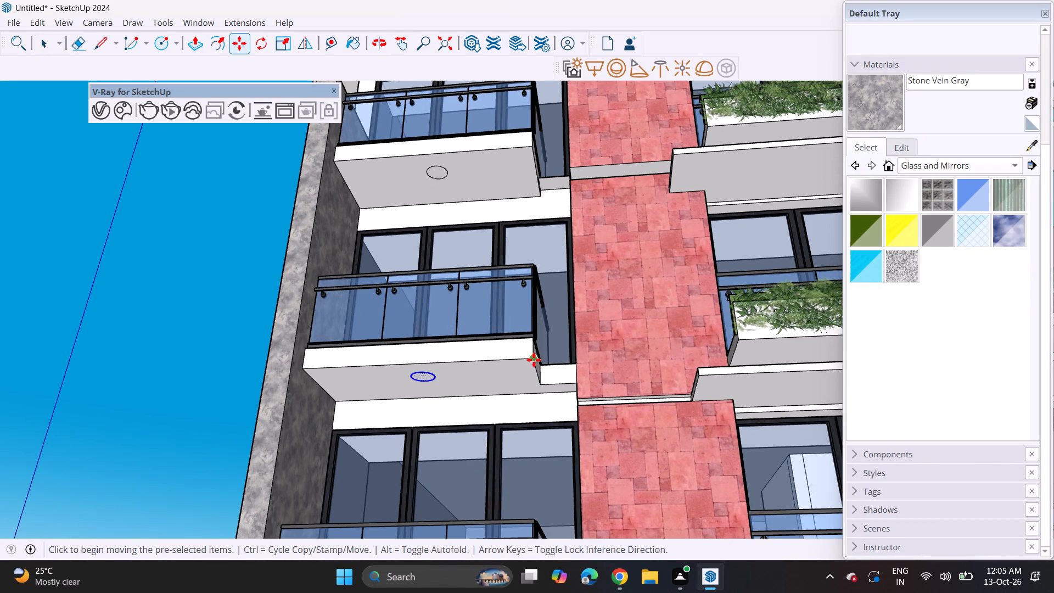
# Copy the circle from corner to corner onto the undersides of the next three lower front balcony slabs.
pyautogui.click(534, 360)
pyautogui.keyDown('shift'); pyautogui.moveTo(534, 455); pyautogui.dragTo(521, 166, button='middle'); pyautogui.keyUp('shift')
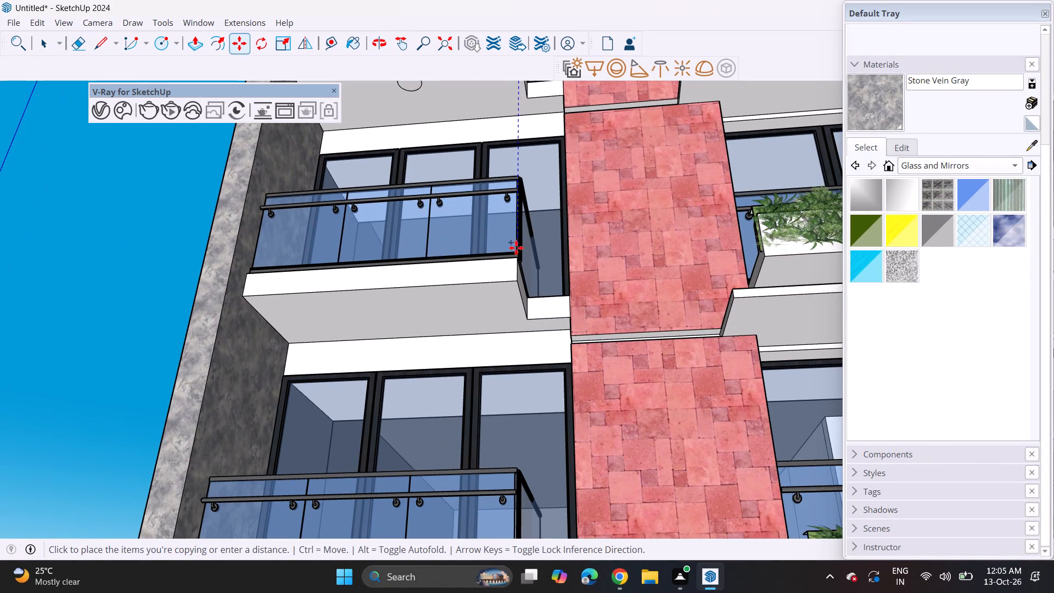
pyautogui.click(512, 285)
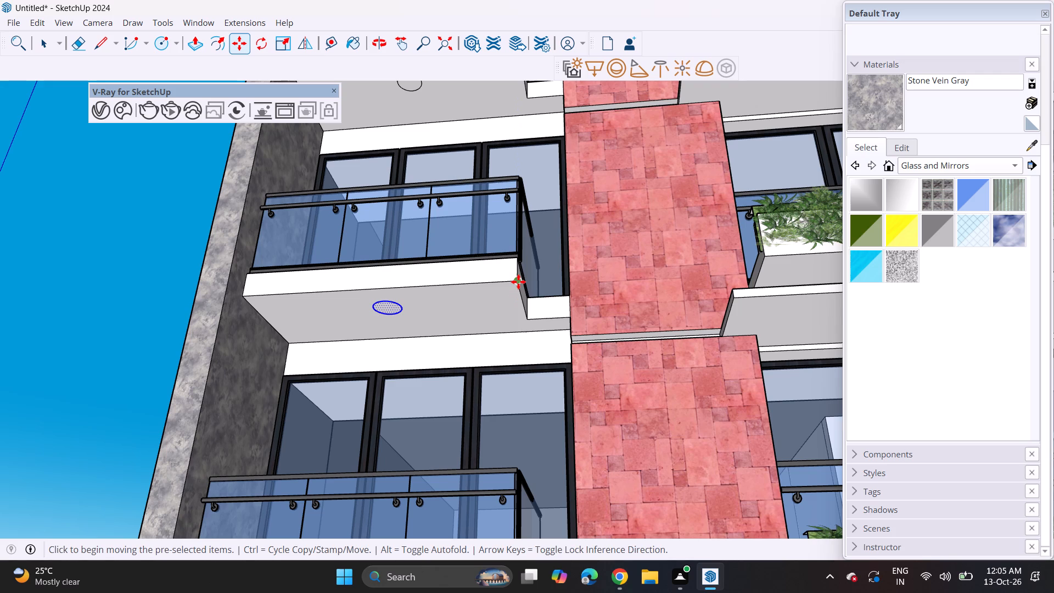
pyautogui.click(518, 282)
pyautogui.keyDown('shift'); pyautogui.moveTo(520, 375); pyautogui.dragTo(522, 127, button='middle'); pyautogui.keyUp('shift')
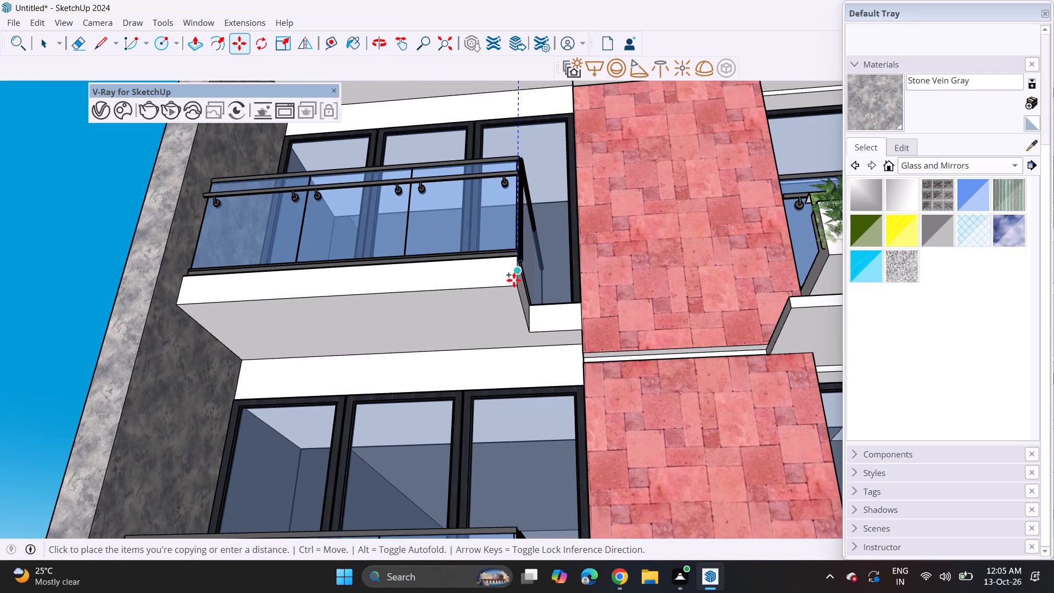
pyautogui.click(513, 286)
pyautogui.click(515, 288)
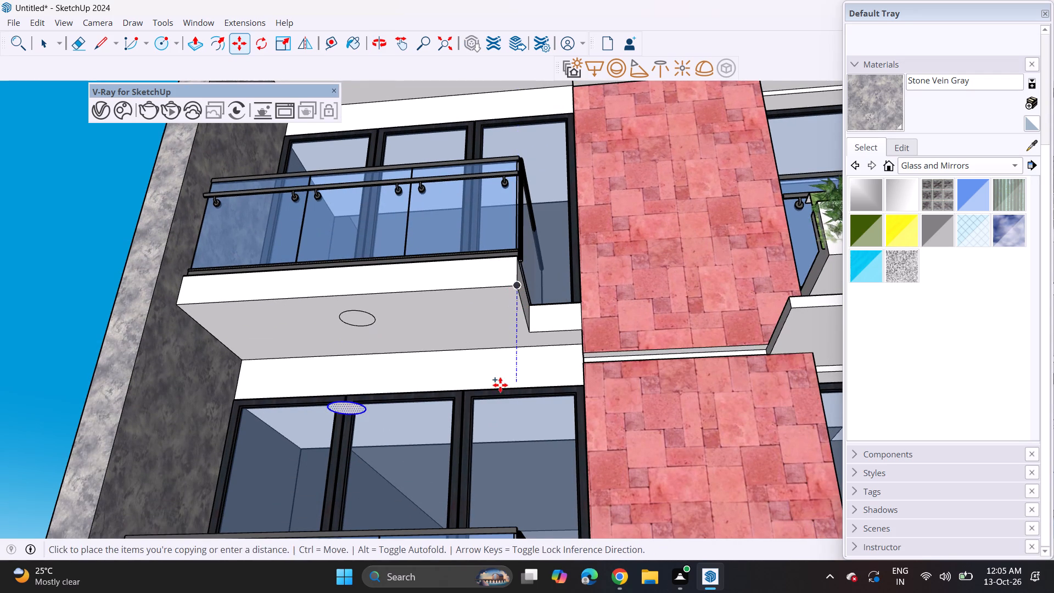
pyautogui.keyDown('shift'); pyautogui.moveTo(500, 385); pyautogui.dragTo(508, 179, button='middle'); pyautogui.keyUp('shift')
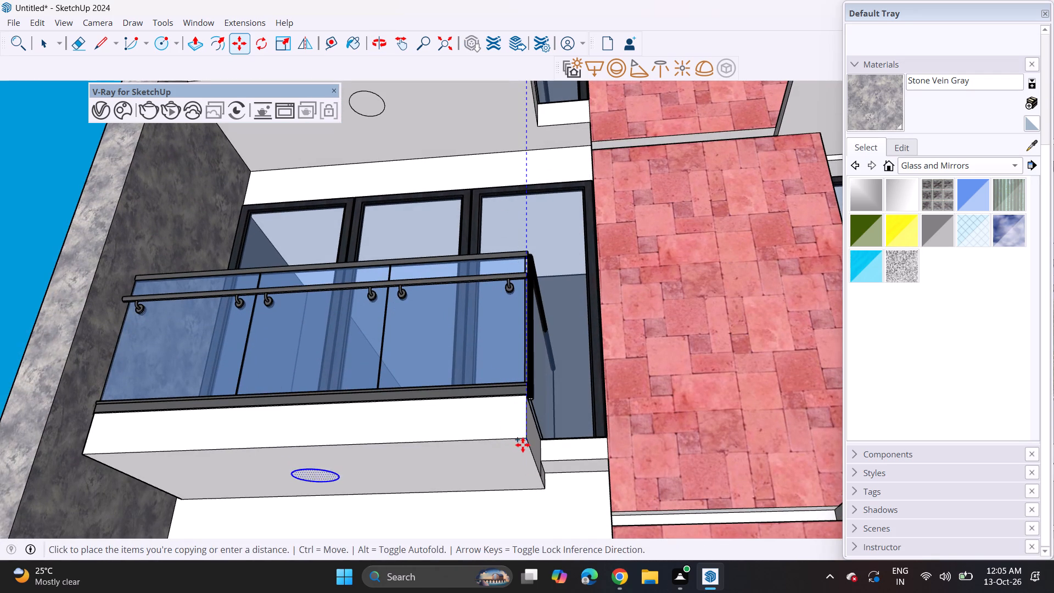
pyautogui.click(524, 443)
# Place the circle copy at the matching corner of the next lower front balcony slab's underside, then end copying and clear the selection.
pyautogui.click(530, 436)
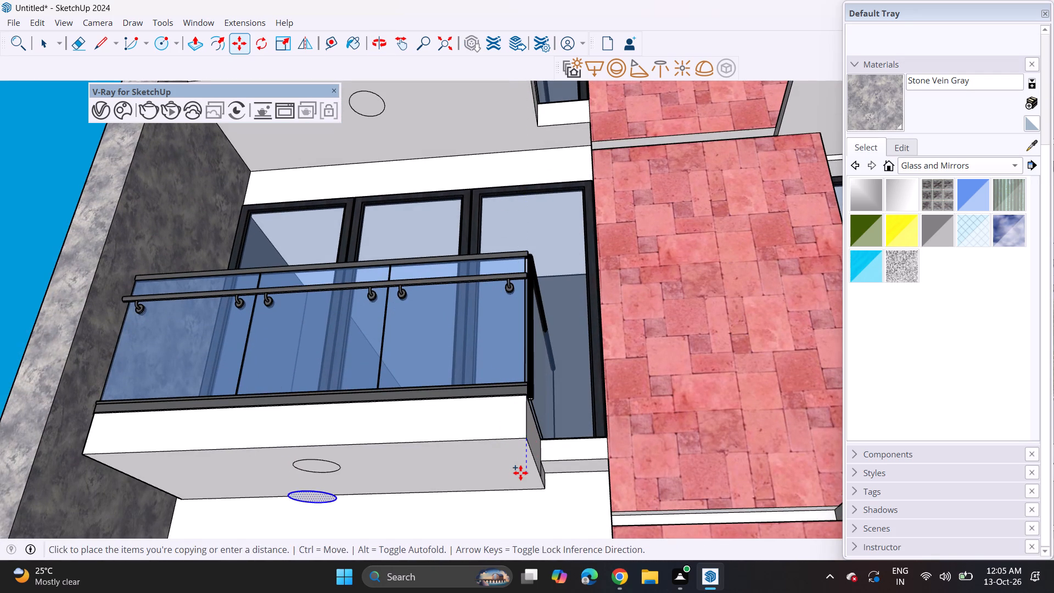
pyautogui.keyDown('shift'); pyautogui.moveTo(519, 472); pyautogui.dragTo(498, 211, button='middle'); pyautogui.keyUp('shift')
pyautogui.scroll(-5, 498, 209)
pyautogui.keyDown('shift'); pyautogui.moveTo(503, 412); pyautogui.dragTo(502, 351, button='middle'); pyautogui.keyUp('shift')
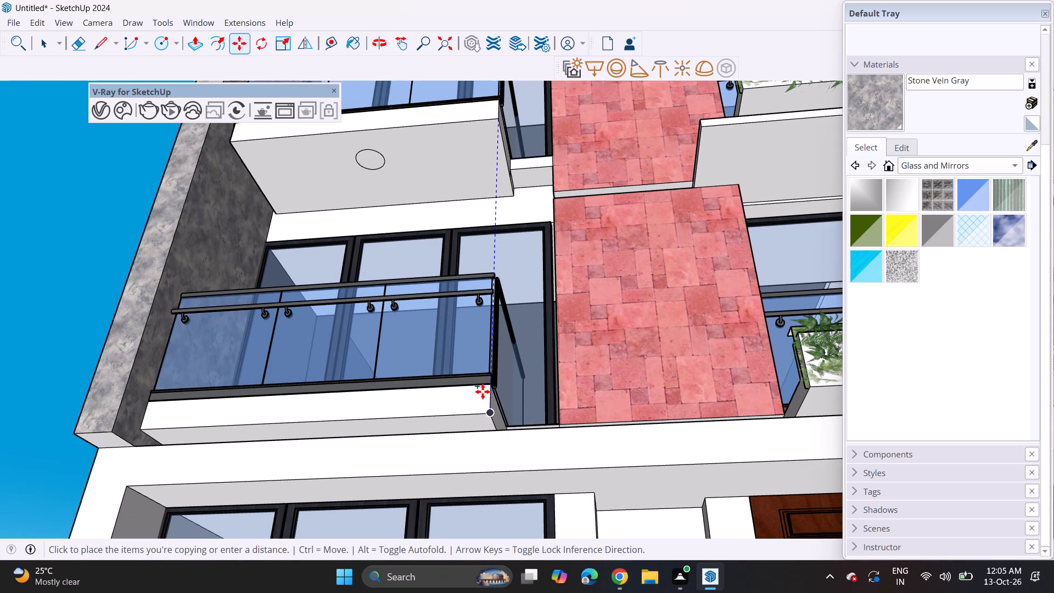
pyautogui.press('Escape')
pyautogui.scroll(-4, 425, 359)
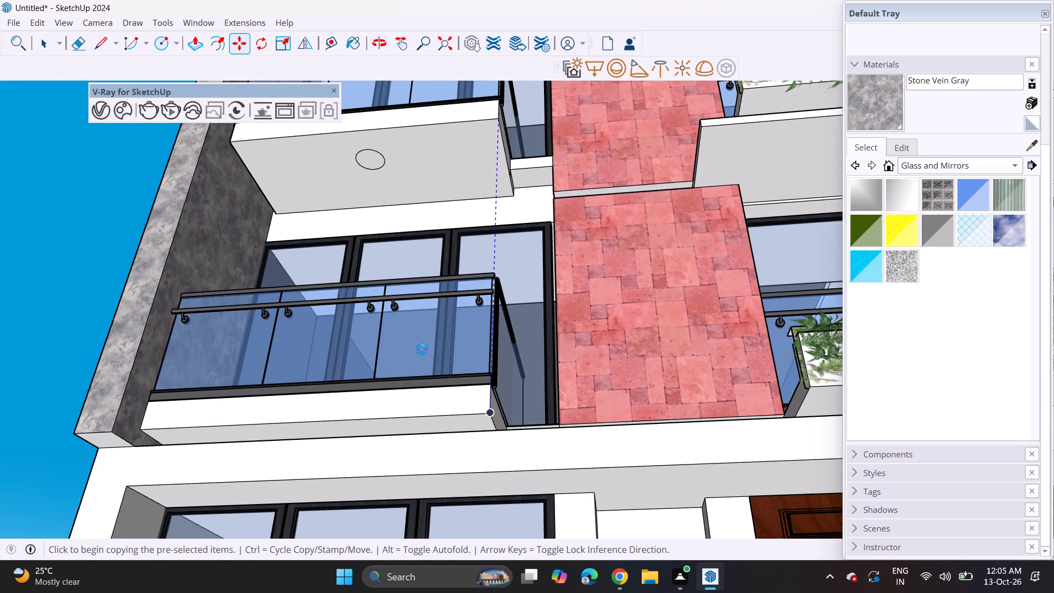
pyautogui.scroll(-3, 422, 349)
pyautogui.scroll(-2, 262, 372)
pyautogui.scroll(-4, 334, 325)
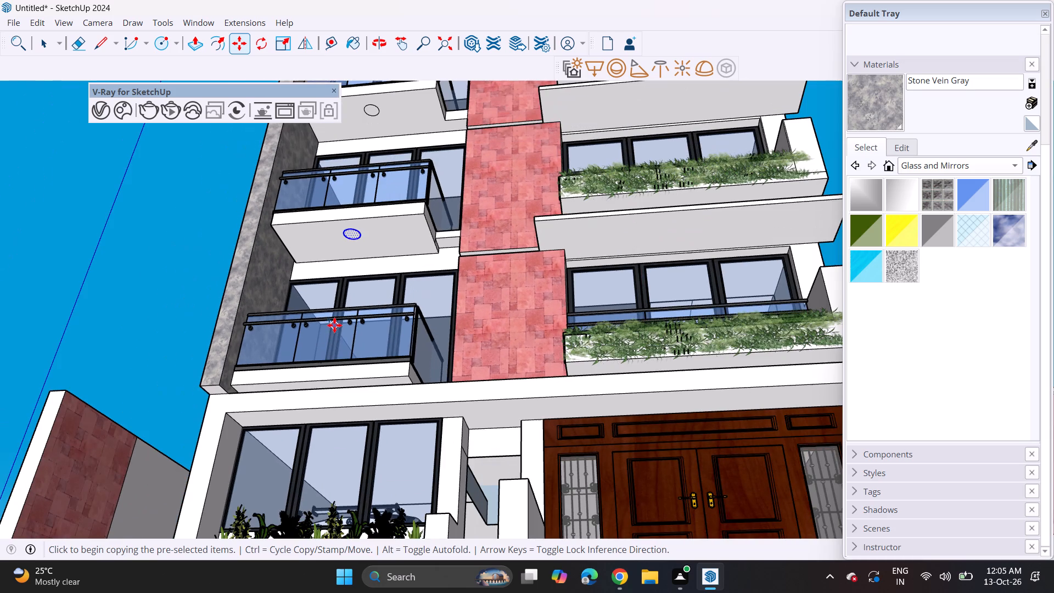
pyautogui.press('space')
pyautogui.click(225, 269)
# Push the circle on the lowest marked balcony slab's underside slightly upward into a shallow round recess.
pyautogui.moveTo(305, 202); pyautogui.dragTo(362, 418, button='middle')
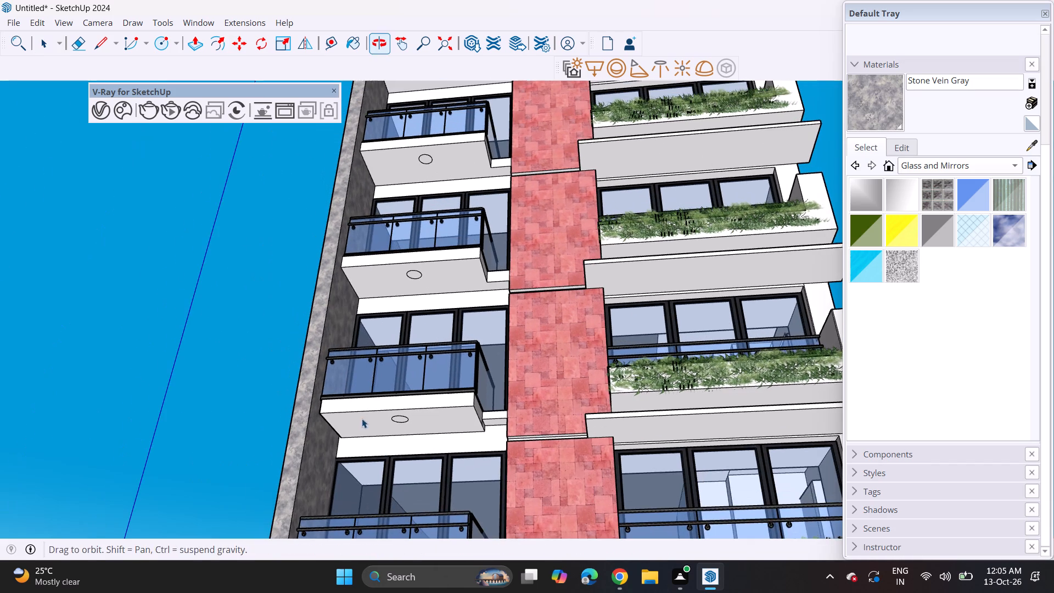
pyautogui.keyDown('shift'); pyautogui.moveTo(434, 398); pyautogui.dragTo(417, 303, button='middle'); pyautogui.keyUp('shift')
pyautogui.scroll(8, 386, 326)
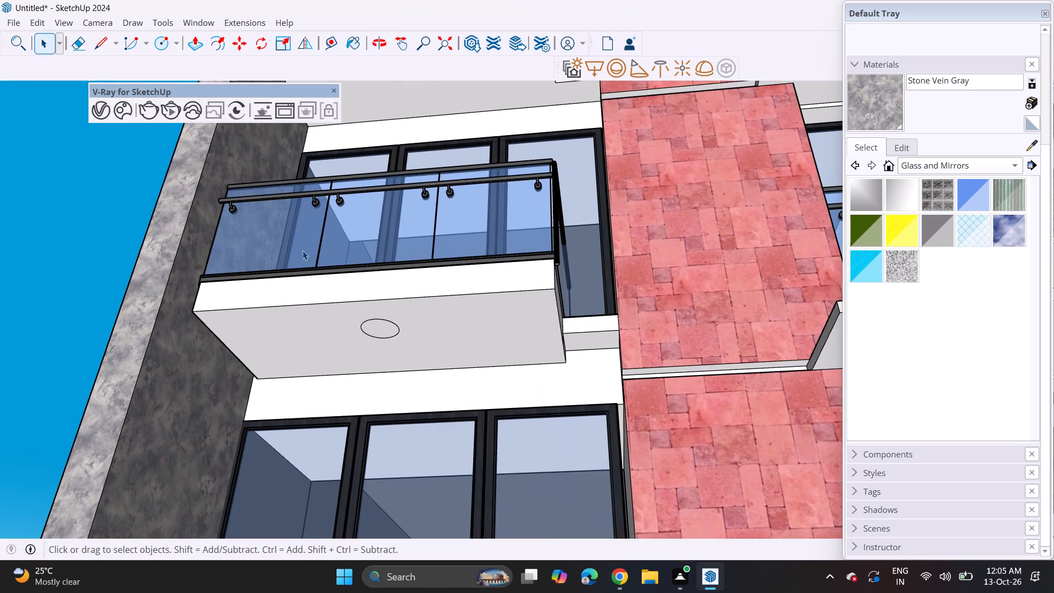
pyautogui.click(198, 43)
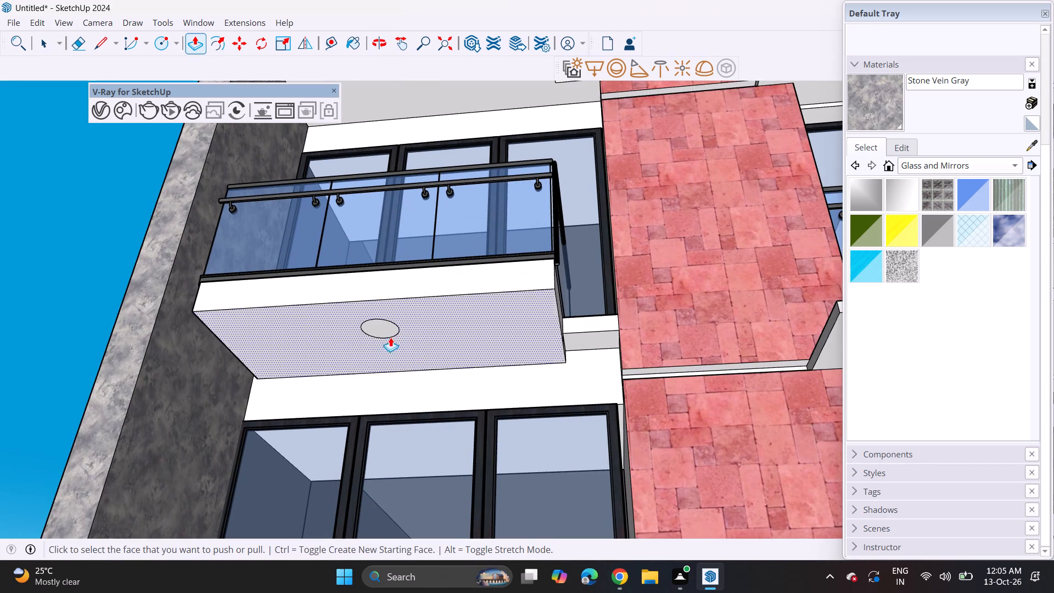
pyautogui.click(378, 331)
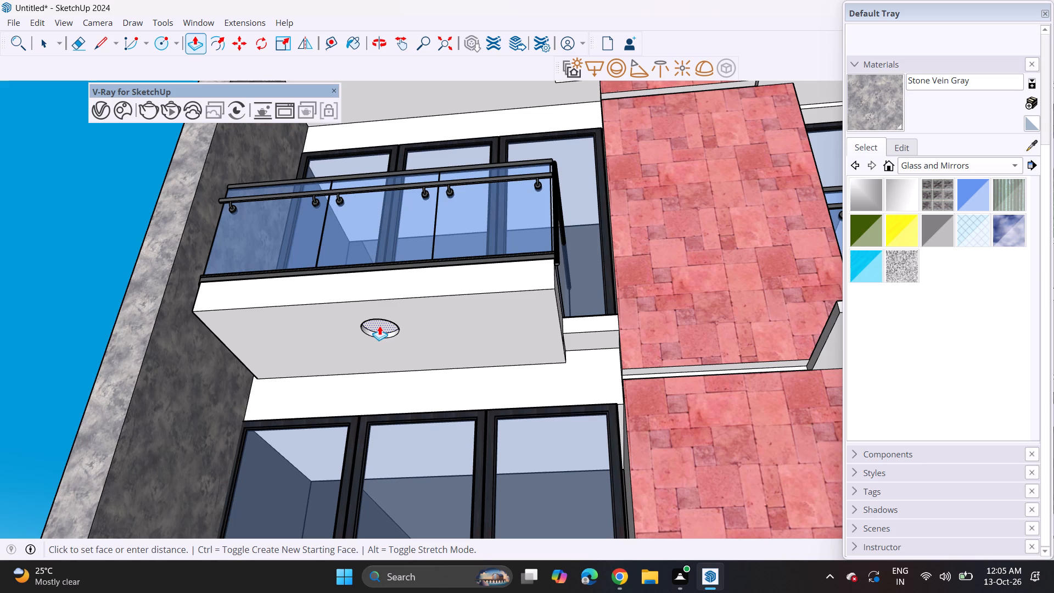
pyautogui.click(379, 326)
# Repeat the same Push/Pull recess on the circles of the four balcony slabs above and of the top overhang.
pyautogui.keyDown('shift'); pyautogui.moveTo(402, 172); pyautogui.dragTo(369, 468, button='middle'); pyautogui.keyUp('shift')
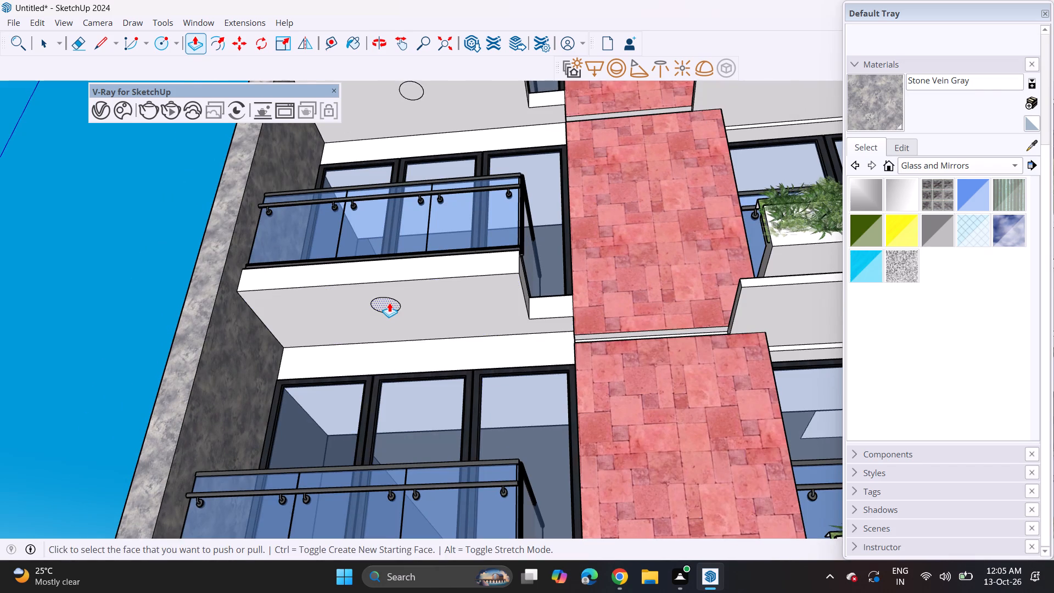
pyautogui.doubleClick(389, 303)
pyautogui.keyDown('shift'); pyautogui.moveTo(422, 182); pyautogui.dragTo(421, 529, button='middle'); pyautogui.keyUp('shift')
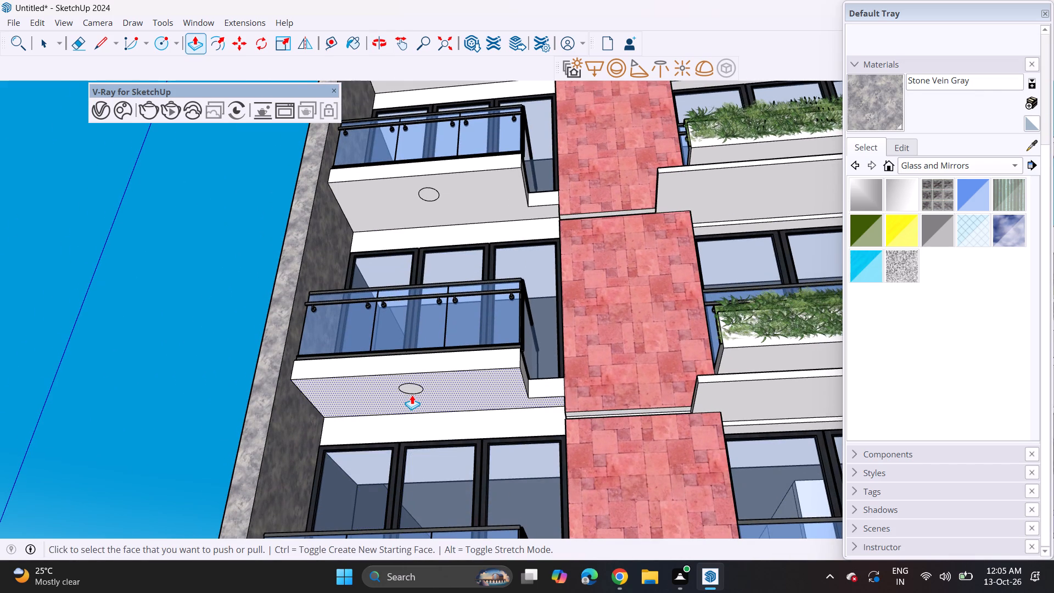
pyautogui.doubleClick(412, 390)
pyautogui.keyDown('shift'); pyautogui.moveTo(442, 256); pyautogui.dragTo(442, 410, button='middle'); pyautogui.keyUp('shift')
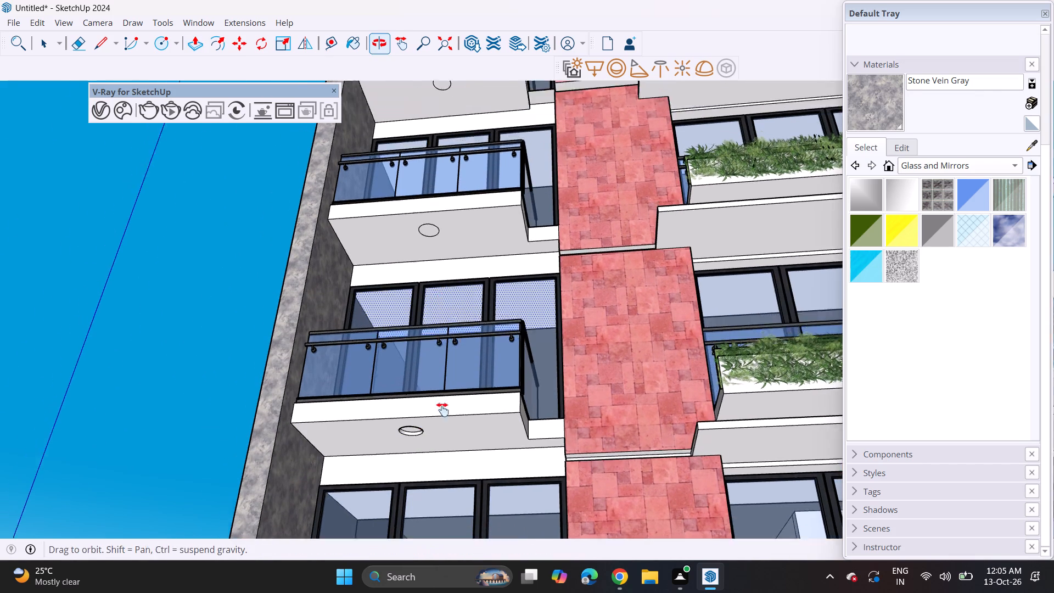
pyautogui.keyDown('shift'); pyautogui.moveTo(442, 410); pyautogui.dragTo(442, 410, button='middle'); pyautogui.keyUp('shift')
pyautogui.scroll(4, 438, 381)
pyautogui.doubleClick(422, 340)
pyautogui.keyDown('shift'); pyautogui.moveTo(450, 315); pyautogui.dragTo(399, 569, button='middle'); pyautogui.keyUp('shift')
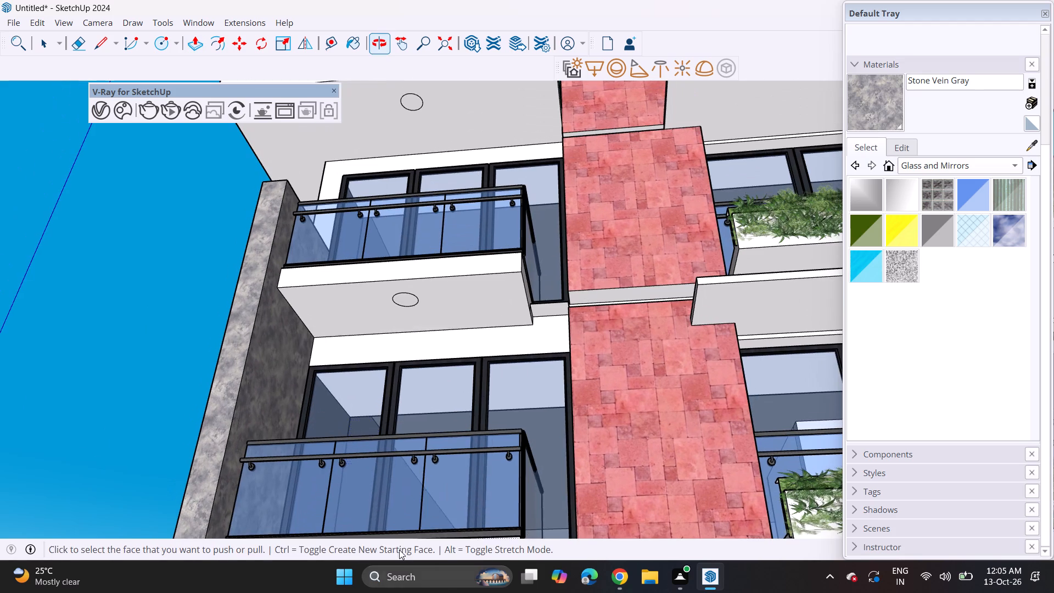
pyautogui.doubleClick(410, 303)
pyautogui.scroll(-8, 415, 318)
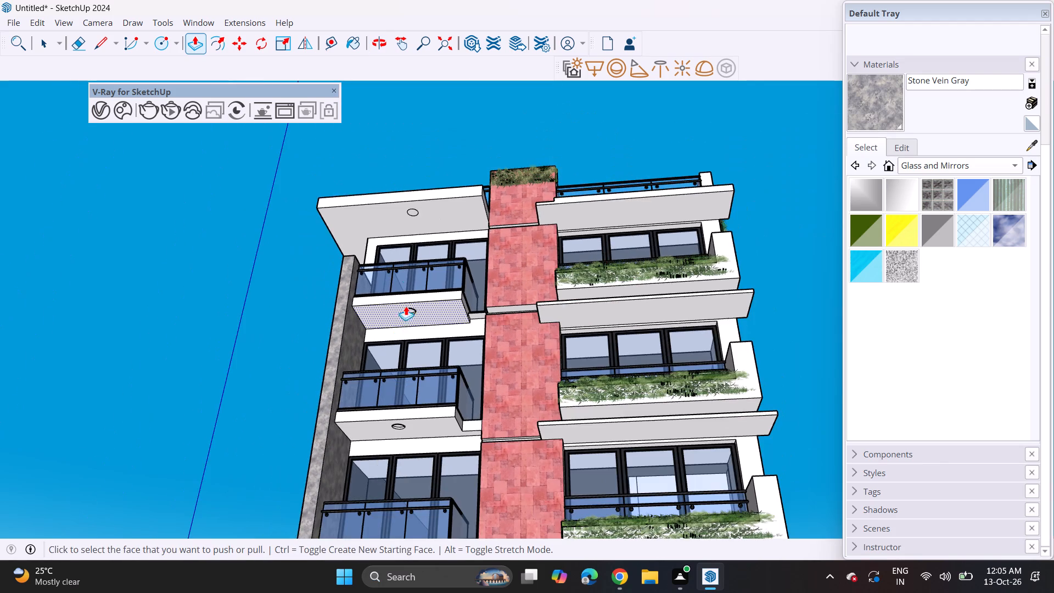
pyautogui.scroll(8, 414, 223)
pyautogui.doubleClick(410, 204)
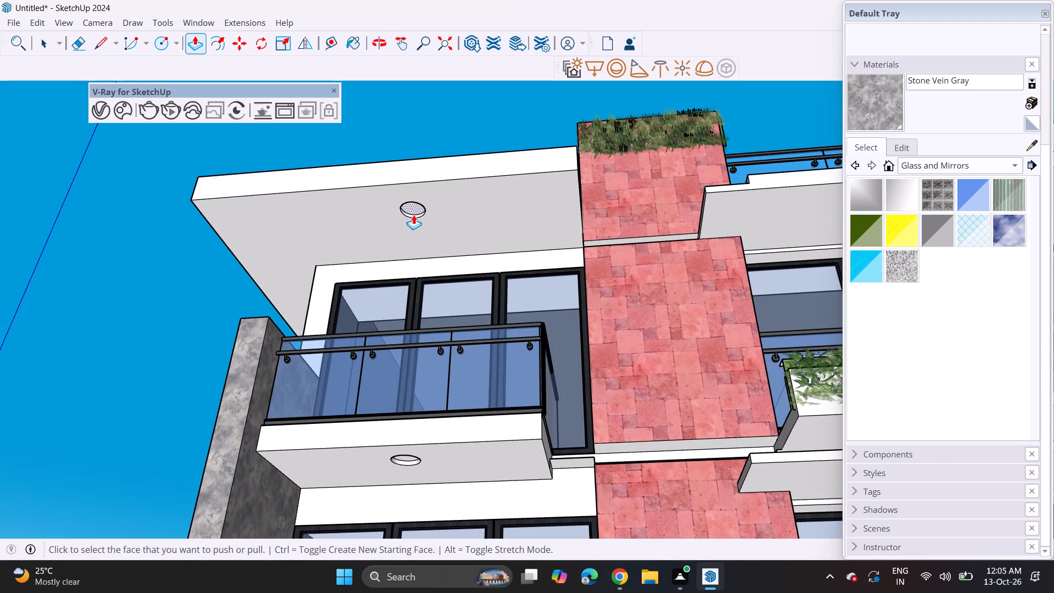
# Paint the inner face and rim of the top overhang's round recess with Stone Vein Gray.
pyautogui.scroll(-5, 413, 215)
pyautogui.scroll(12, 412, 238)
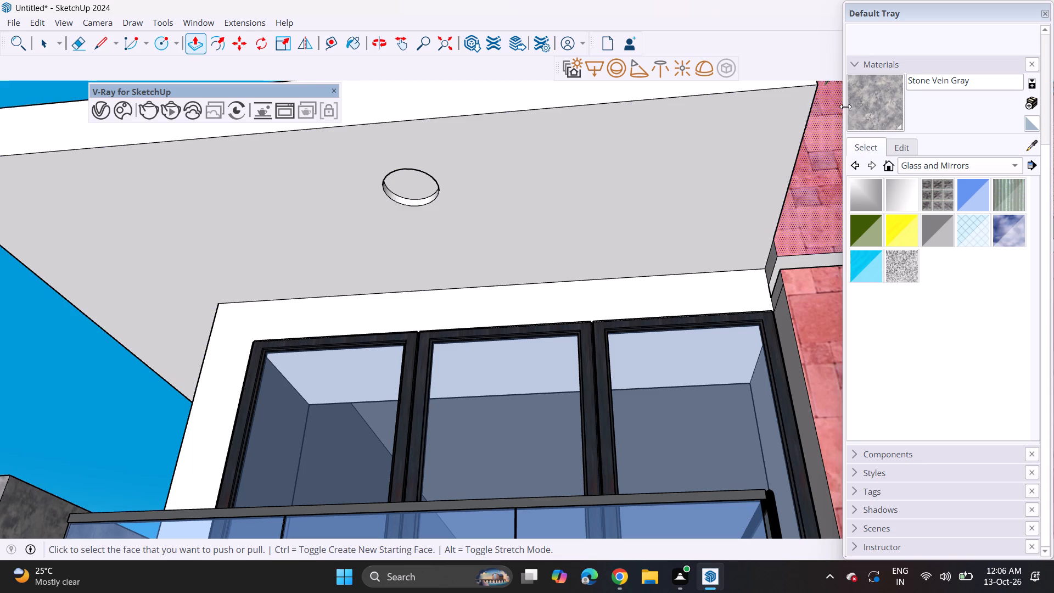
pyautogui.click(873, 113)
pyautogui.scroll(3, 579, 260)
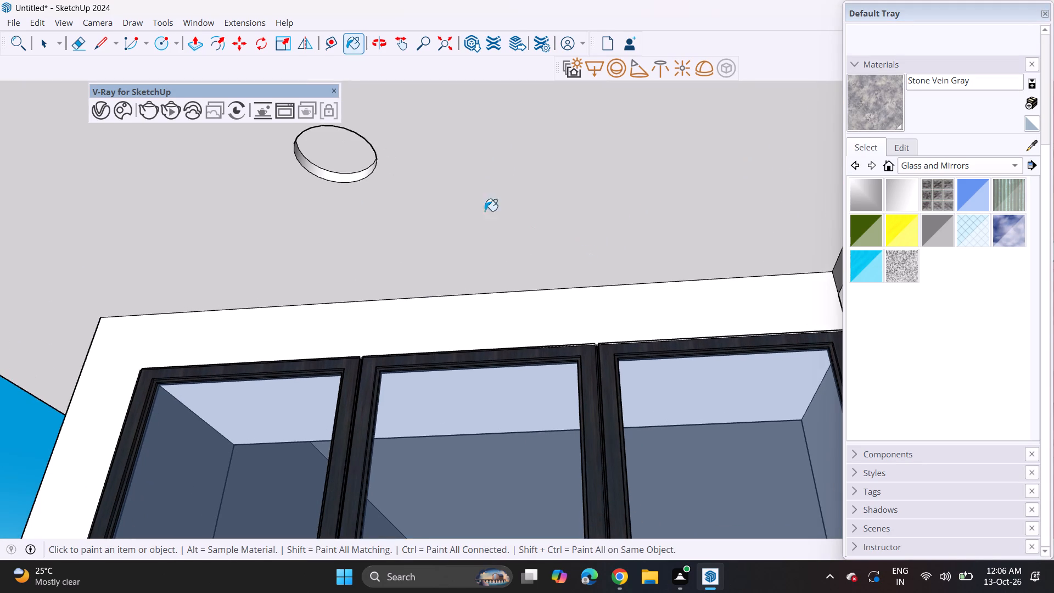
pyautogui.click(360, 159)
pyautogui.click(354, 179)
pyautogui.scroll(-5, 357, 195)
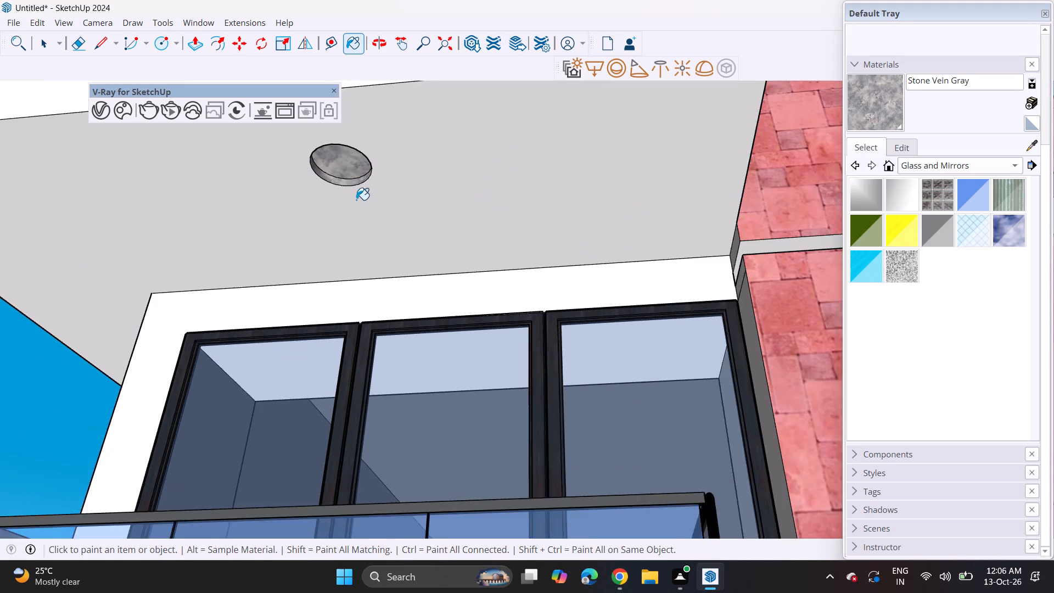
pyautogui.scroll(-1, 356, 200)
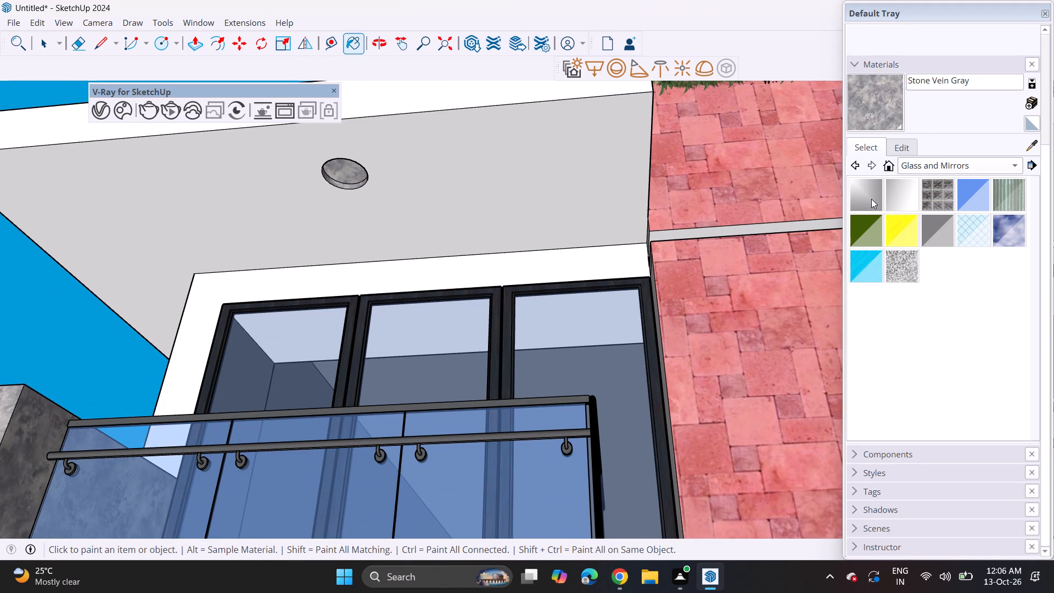
# Choose the dark grey Color M06 from the Colors collection and paint the top overhang recess's inner face and rim.
pyautogui.click(928, 166)
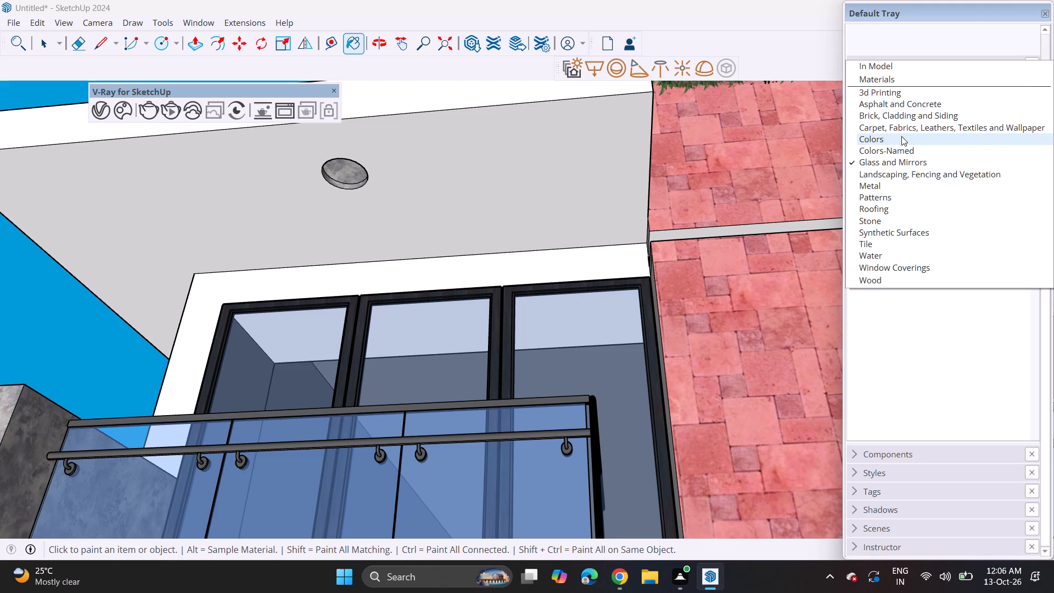
pyautogui.click(901, 136)
pyautogui.scroll(-5, 915, 287)
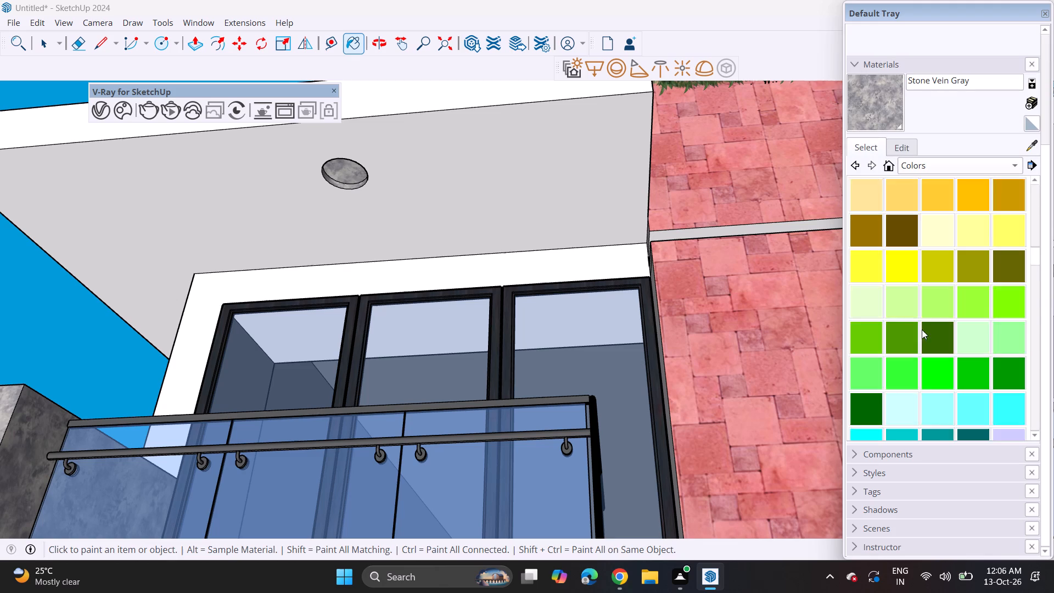
pyautogui.scroll(-13, 922, 329)
pyautogui.scroll(-1, 925, 389)
pyautogui.click(935, 254)
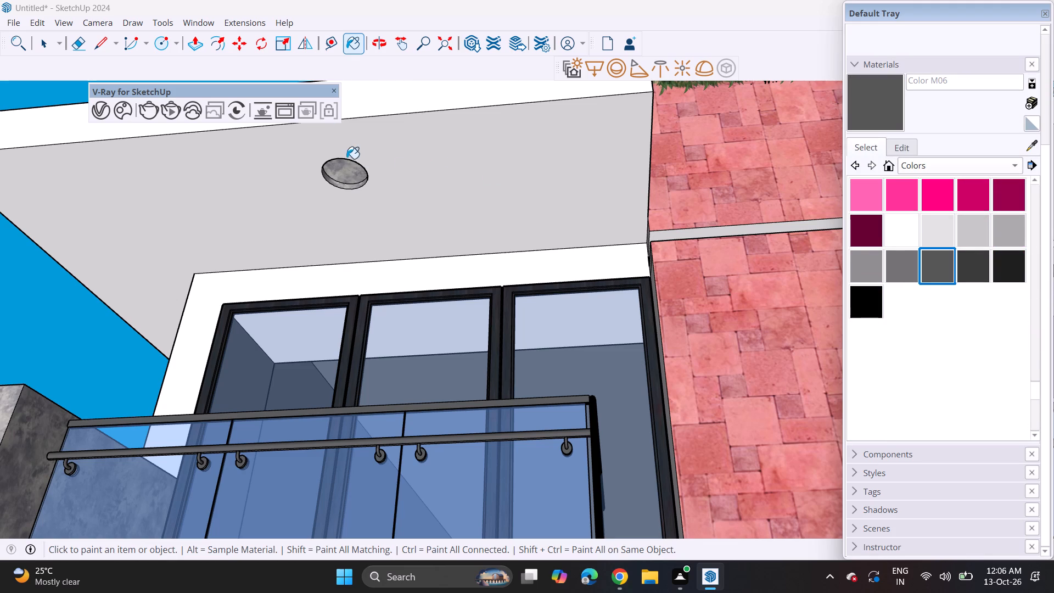
pyautogui.click(351, 175)
pyautogui.click(351, 189)
pyautogui.click(354, 183)
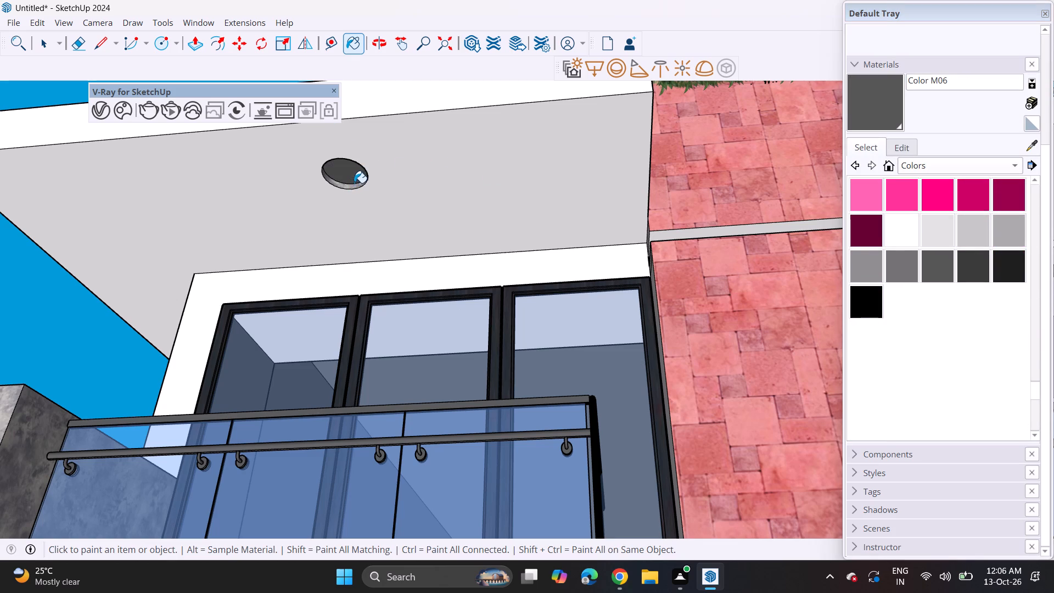
pyautogui.click(356, 183)
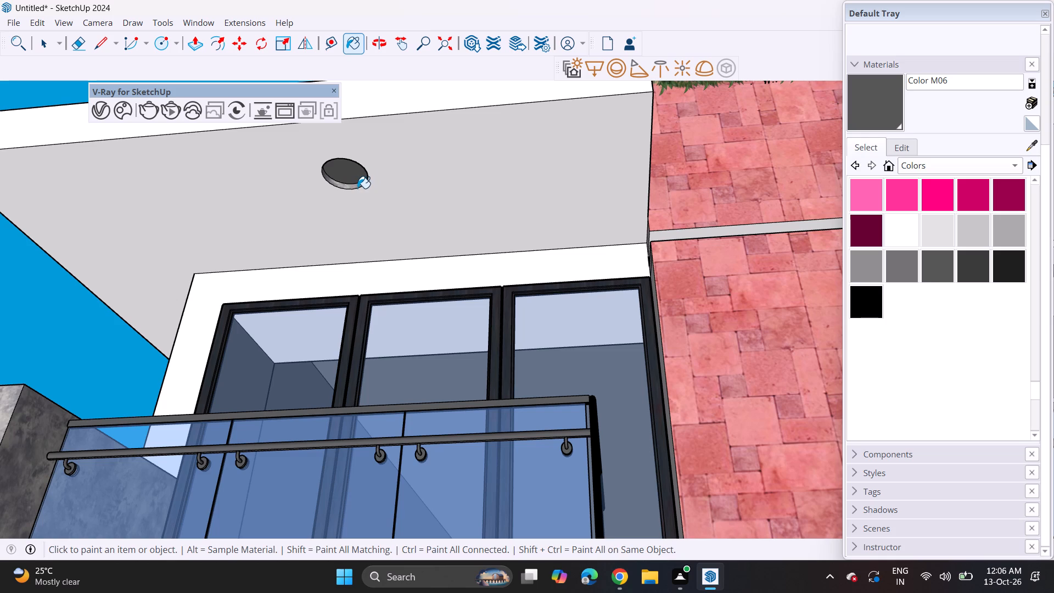
pyautogui.click(351, 183)
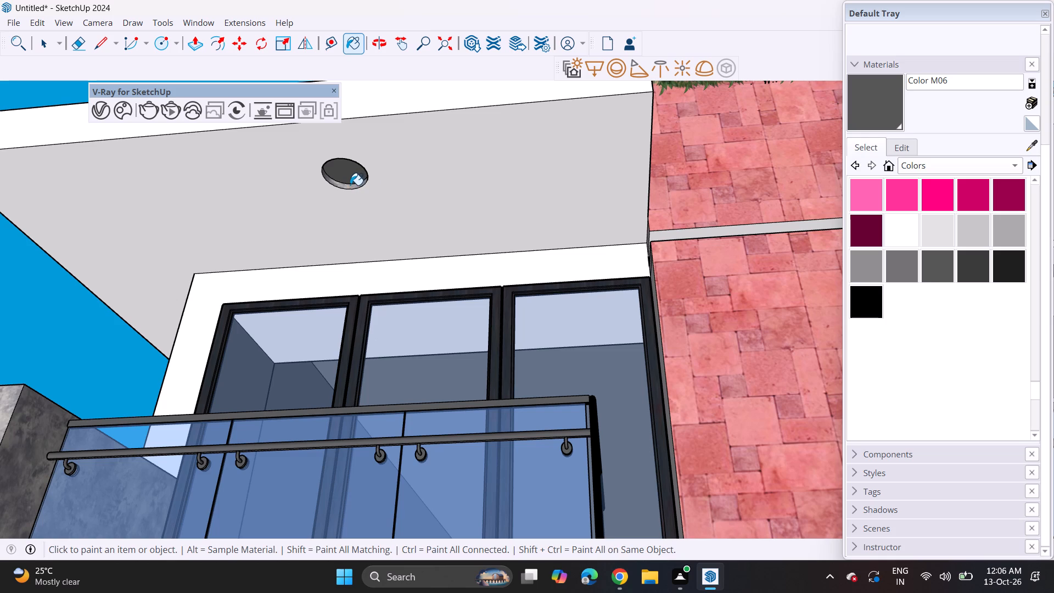
pyautogui.click(350, 185)
# Paint the inner face and rim of the recess under the first balcony slab below the overhang with Color M06.
pyautogui.scroll(-12, 344, 240)
pyautogui.keyDown('shift'); pyautogui.moveTo(356, 398); pyautogui.dragTo(368, 287, button='middle'); pyautogui.keyUp('shift')
pyautogui.scroll(17, 356, 261)
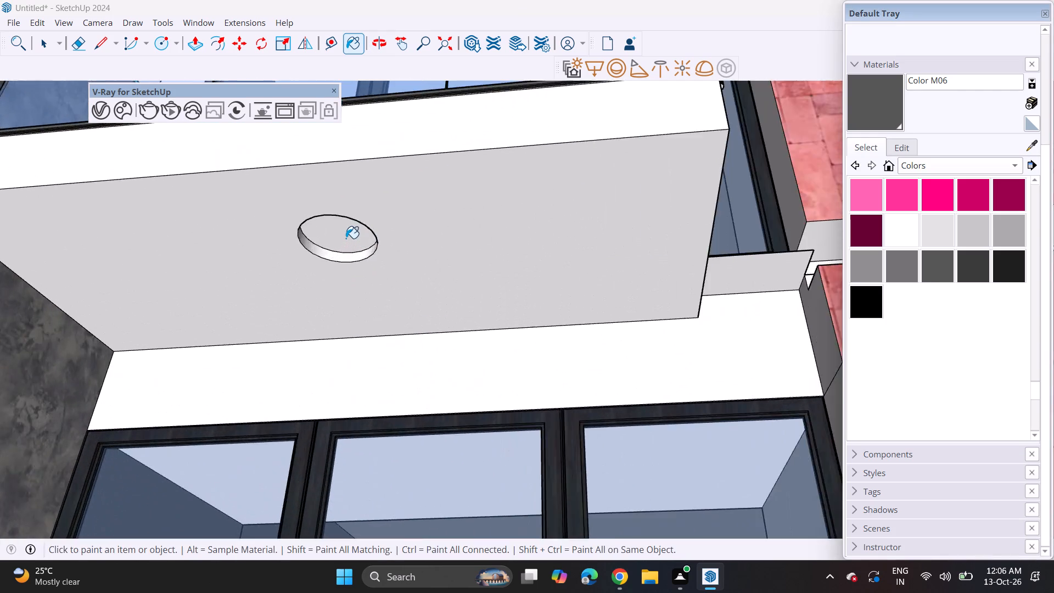
pyautogui.scroll(4, 346, 238)
pyautogui.click(346, 238)
pyautogui.click(358, 263)
# Paint the inner face and rim of the recess under the second balcony slab below the overhang with Color M06.
pyautogui.scroll(-5, 360, 266)
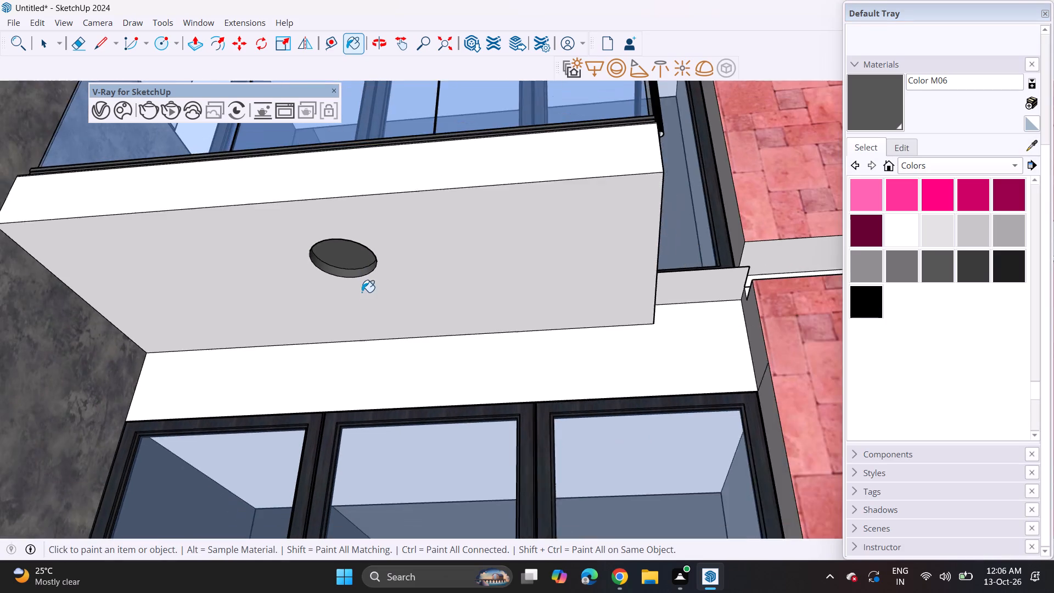
pyautogui.scroll(-10, 362, 292)
pyautogui.moveTo(336, 441); pyautogui.dragTo(338, 114, button='middle')
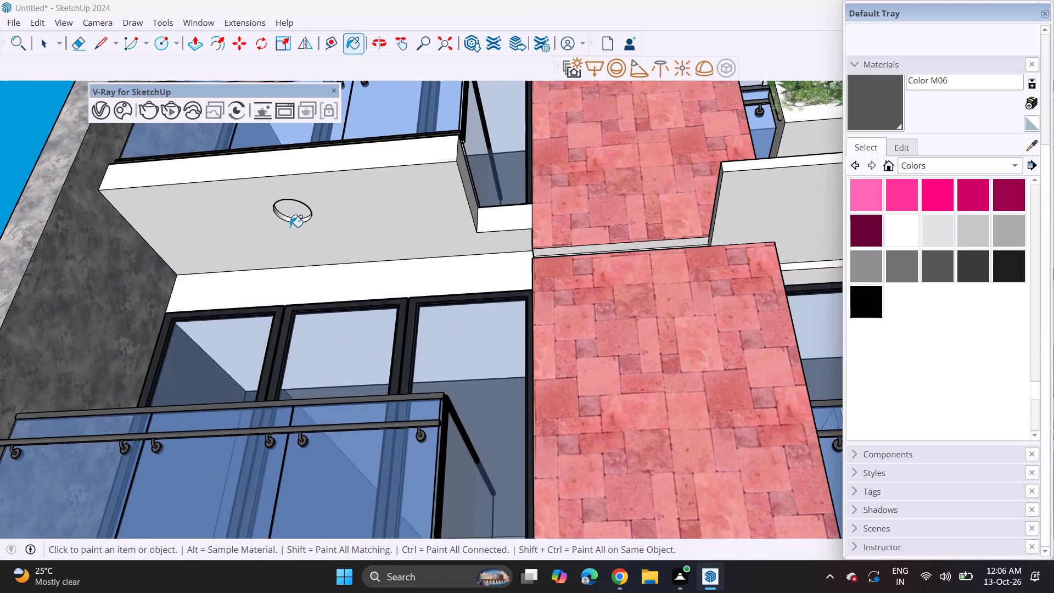
pyautogui.scroll(5, 290, 227)
pyautogui.middleClick(291, 214)
pyautogui.scroll(5, 291, 214)
pyautogui.click(296, 191)
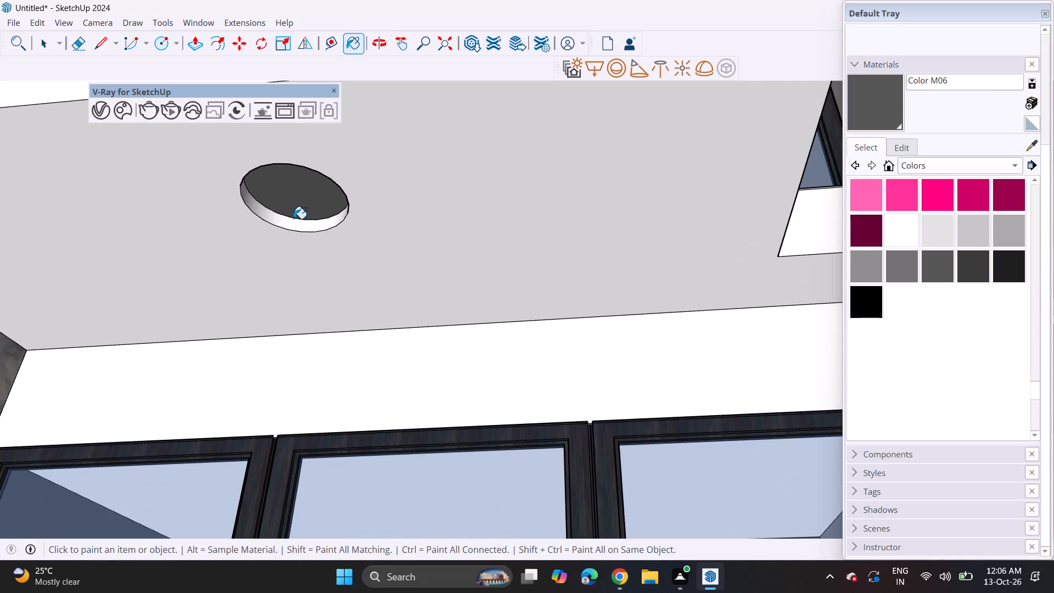
pyautogui.click(294, 219)
pyautogui.click(297, 222)
# Paint the inner face and rim of the recess under the third balcony slab below the overhang with Color M06.
pyautogui.scroll(-13, 300, 222)
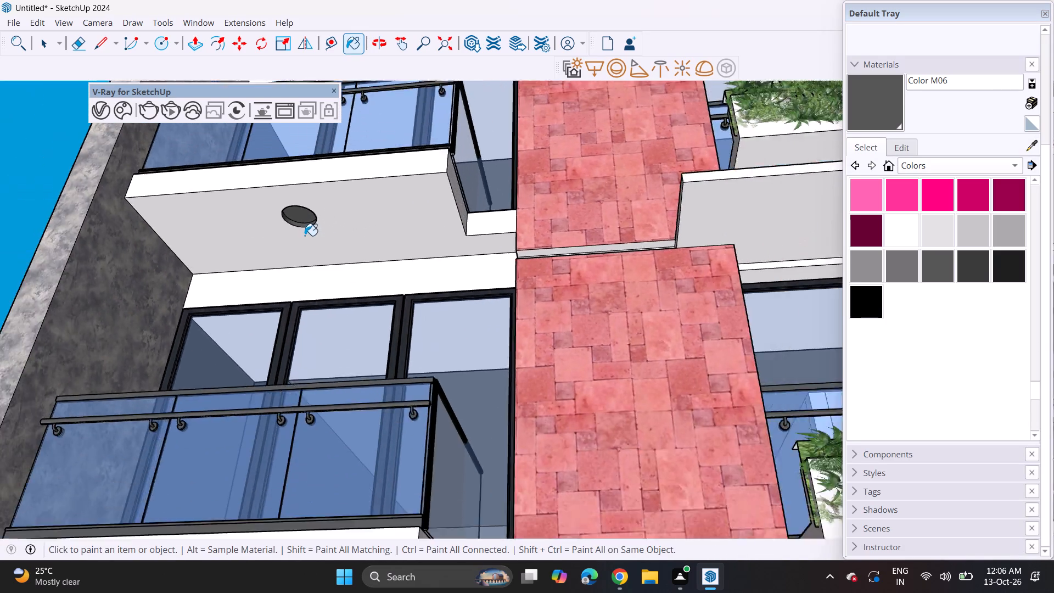
pyautogui.scroll(-8, 305, 236)
pyautogui.moveTo(271, 406); pyautogui.dragTo(293, 284, button='middle')
pyautogui.scroll(8, 289, 279)
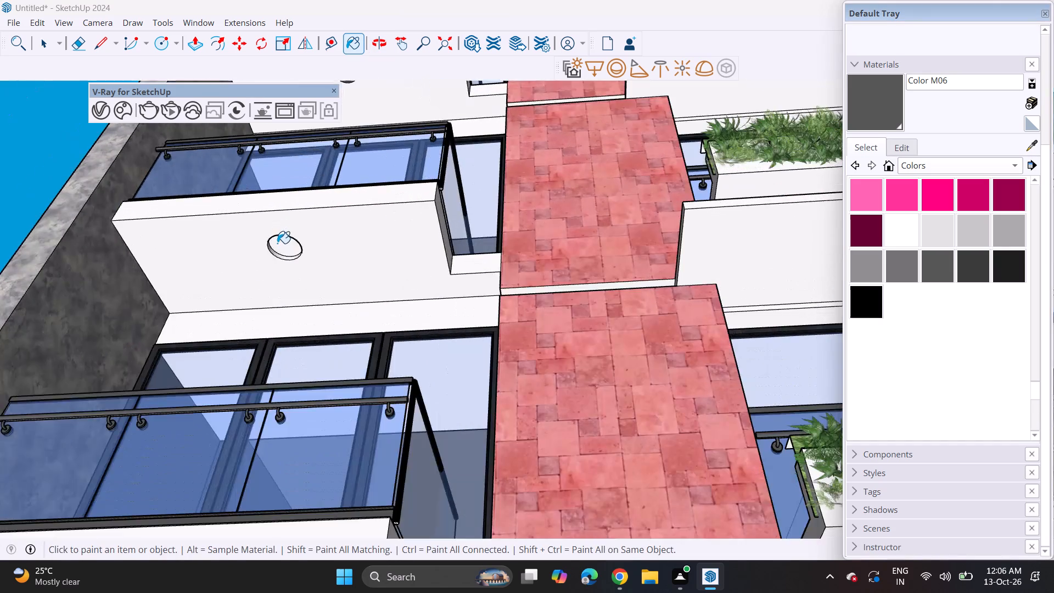
pyautogui.scroll(12, 277, 243)
pyautogui.click(287, 263)
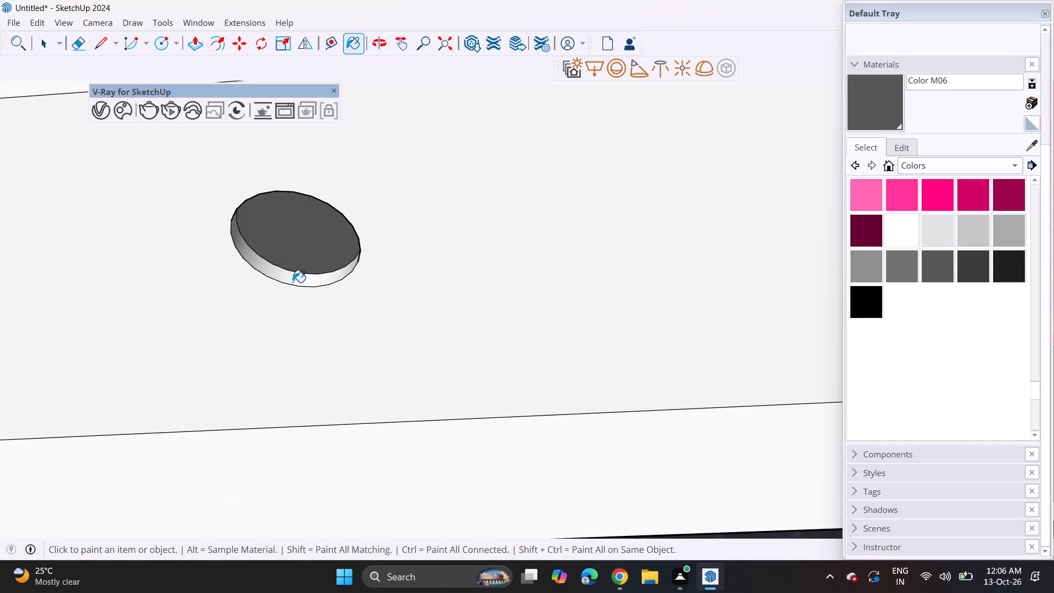
pyautogui.click(295, 278)
# Paint the inner face and rim of the recess under the fourth balcony slab below the overhang with Color M06.
pyautogui.scroll(-14, 295, 278)
pyautogui.keyDown('shift'); pyautogui.moveTo(290, 355); pyautogui.dragTo(328, 180, button='middle'); pyautogui.keyUp('shift')
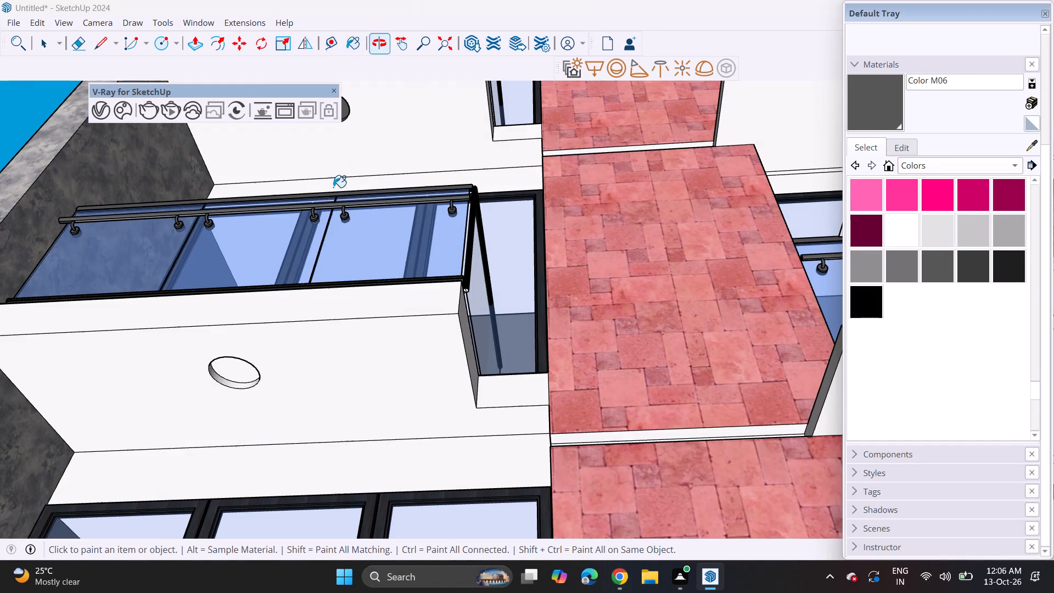
pyautogui.click(246, 374)
pyautogui.scroll(7, 228, 383)
pyautogui.click(228, 383)
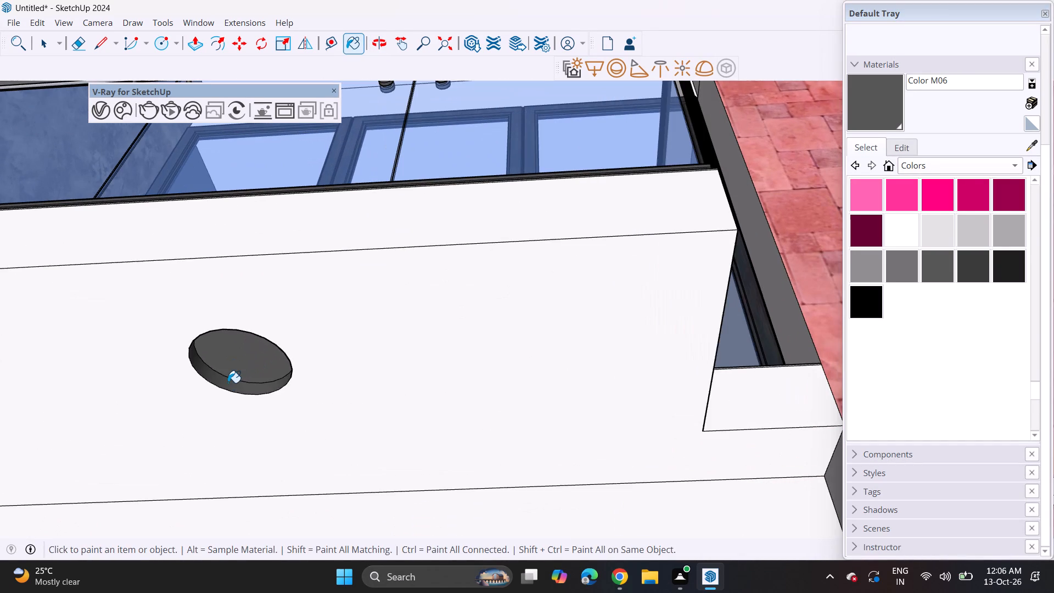
# Paint the inner face and rim of the recess under the fifth balcony slab below the overhang with Color M06.
pyautogui.scroll(-18, 228, 383)
pyautogui.keyDown('shift'); pyautogui.moveTo(260, 406); pyautogui.dragTo(326, 199, button='middle'); pyautogui.keyUp('shift')
pyautogui.scroll(14, 282, 315)
pyautogui.click(248, 304)
pyautogui.click(245, 328)
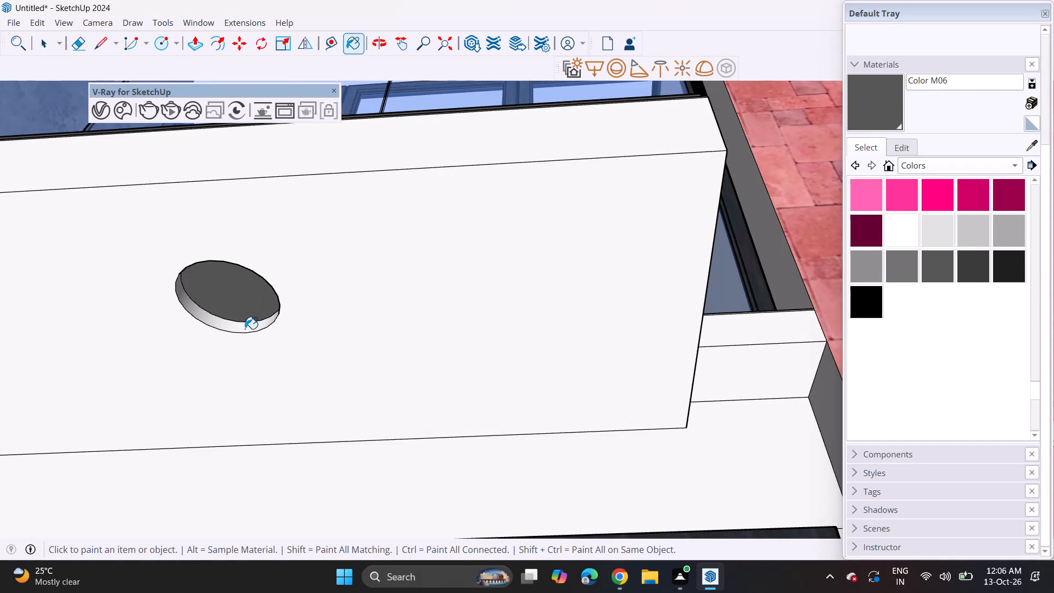
# Examine the finished front balcony undersides and the whole front elevation of the building from ground to roof.
pyautogui.scroll(-20, 245, 328)
pyautogui.keyDown('shift'); pyautogui.moveTo(246, 381); pyautogui.dragTo(322, 209, button='middle'); pyautogui.keyUp('shift')
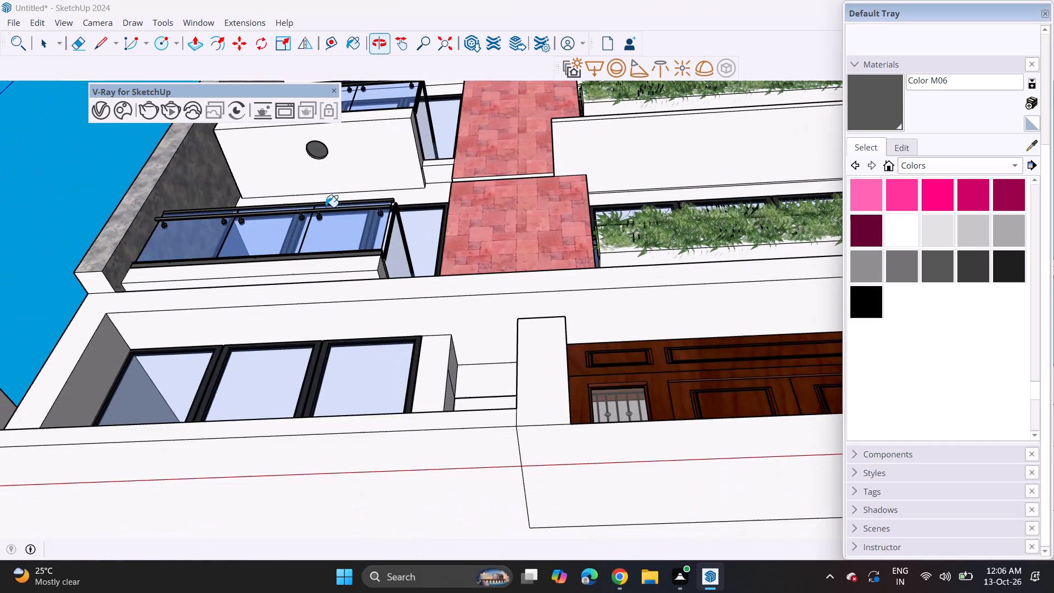
pyautogui.moveTo(308, 264); pyautogui.dragTo(283, 347, button='middle')
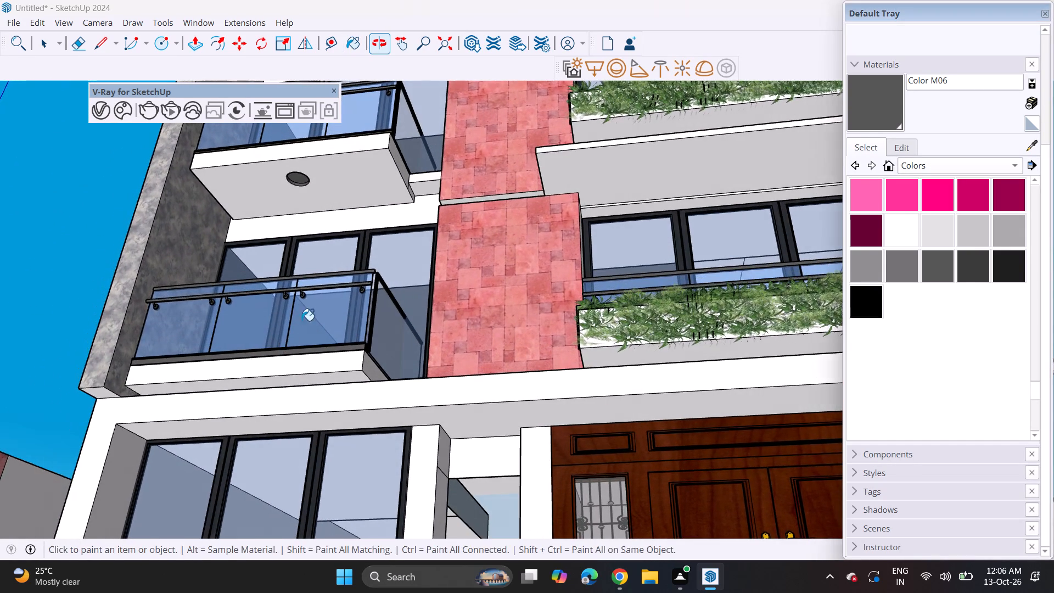
pyautogui.moveTo(346, 270); pyautogui.dragTo(328, 343, button='middle')
pyautogui.moveTo(387, 221); pyautogui.dragTo(383, 307, button='middle')
pyautogui.scroll(-3, 380, 298)
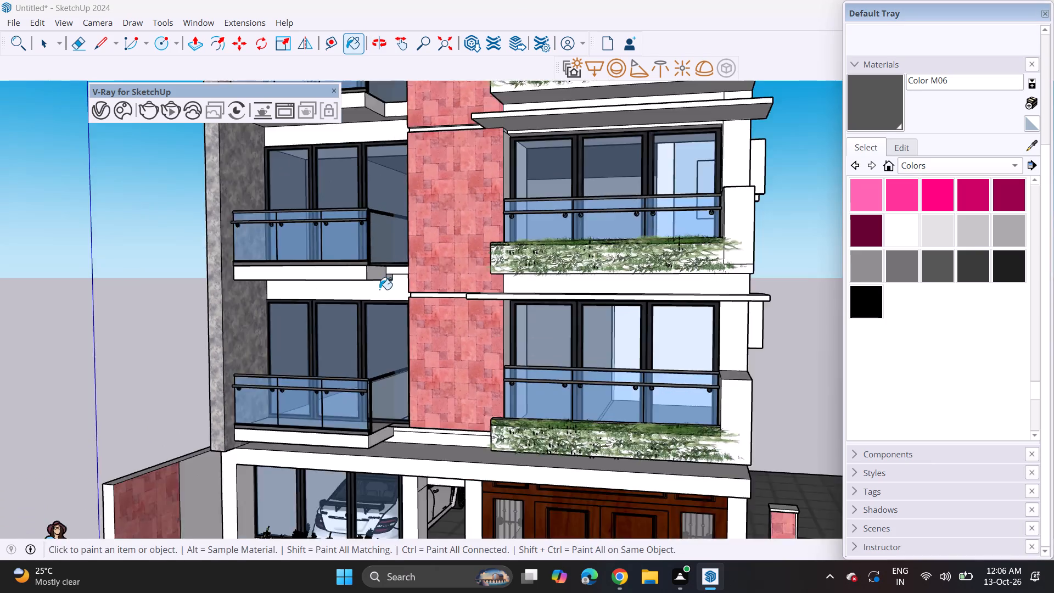
pyautogui.scroll(-11, 379, 289)
pyautogui.keyDown('shift'); pyautogui.moveTo(358, 289); pyautogui.dragTo(351, 327, button='middle'); pyautogui.keyUp('shift')
pyautogui.keyDown('shift'); pyautogui.moveTo(348, 323); pyautogui.dragTo(345, 334, button='middle'); pyautogui.keyUp('shift')
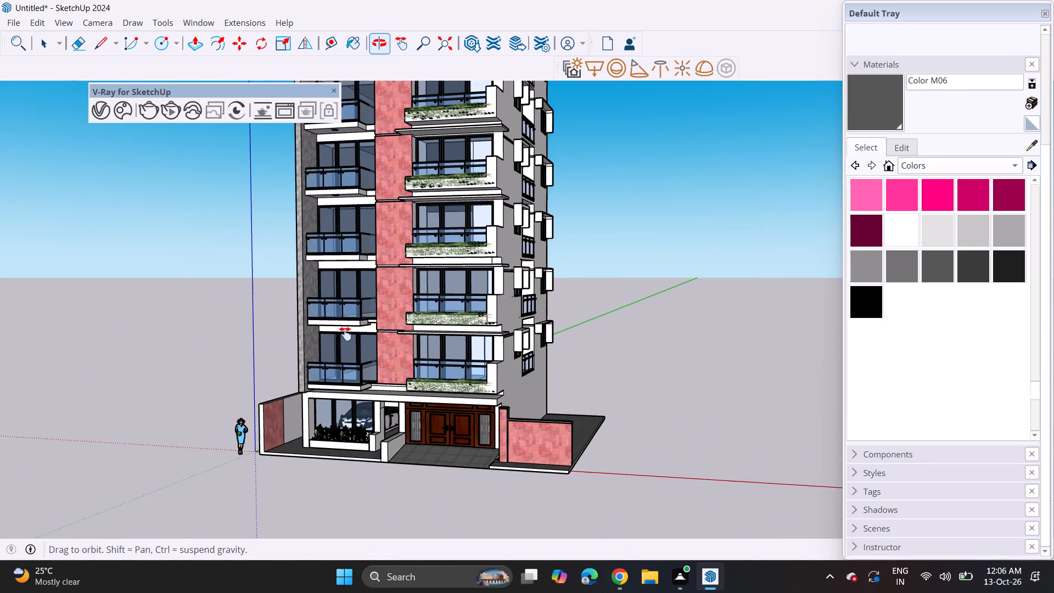
pyautogui.keyDown('shift'); pyautogui.moveTo(345, 334); pyautogui.dragTo(340, 351, button='middle'); pyautogui.keyUp('shift')
pyautogui.scroll(-2, 340, 349)
pyautogui.keyDown('shift'); pyautogui.moveTo(356, 333); pyautogui.dragTo(351, 378, button='middle'); pyautogui.keyUp('shift')
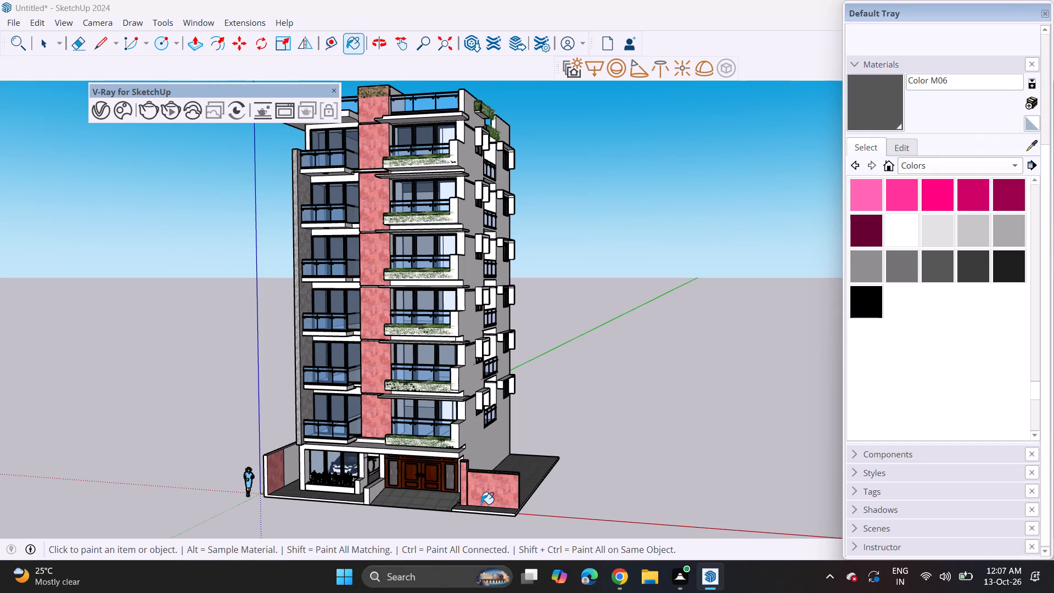
# Sample Tile Various Tan from the gate pillar and paint the pillar's side face and the boundary wall's white border with it.
pyautogui.scroll(2, 481, 504)
pyautogui.scroll(14, 469, 461)
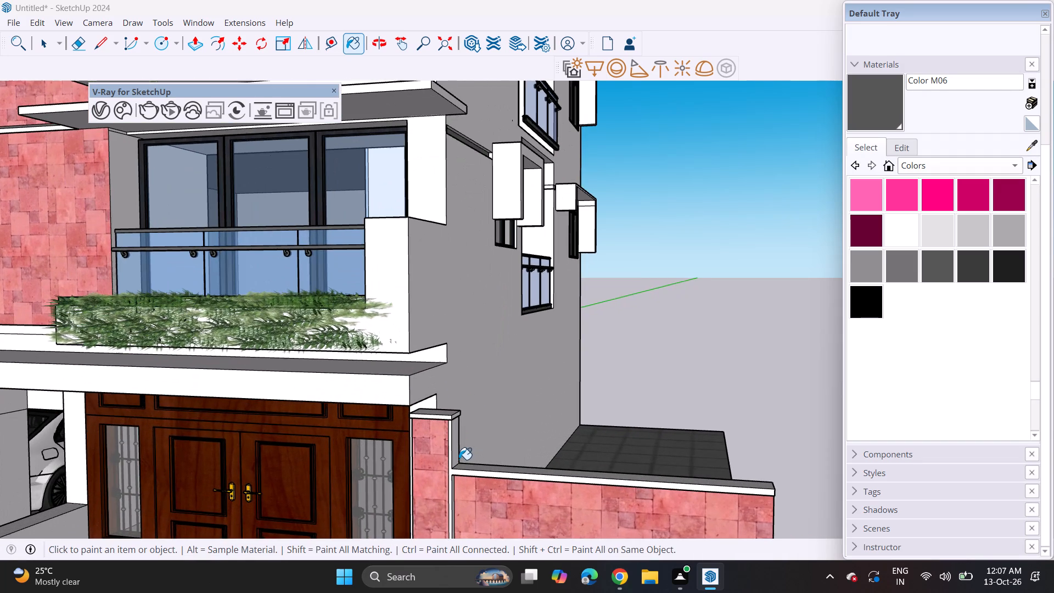
pyautogui.scroll(4, 459, 460)
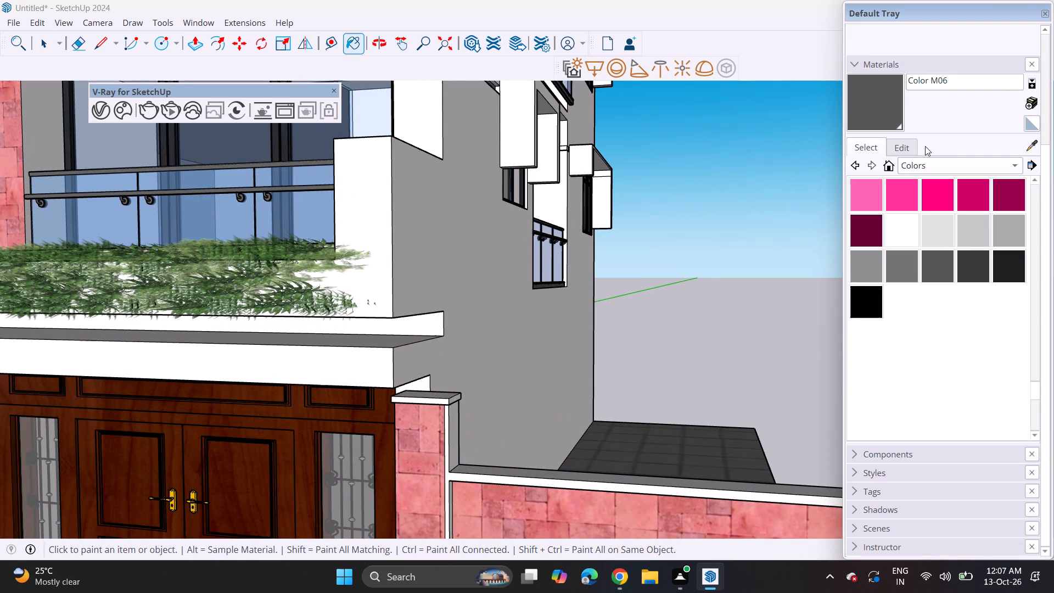
pyautogui.click(1038, 144)
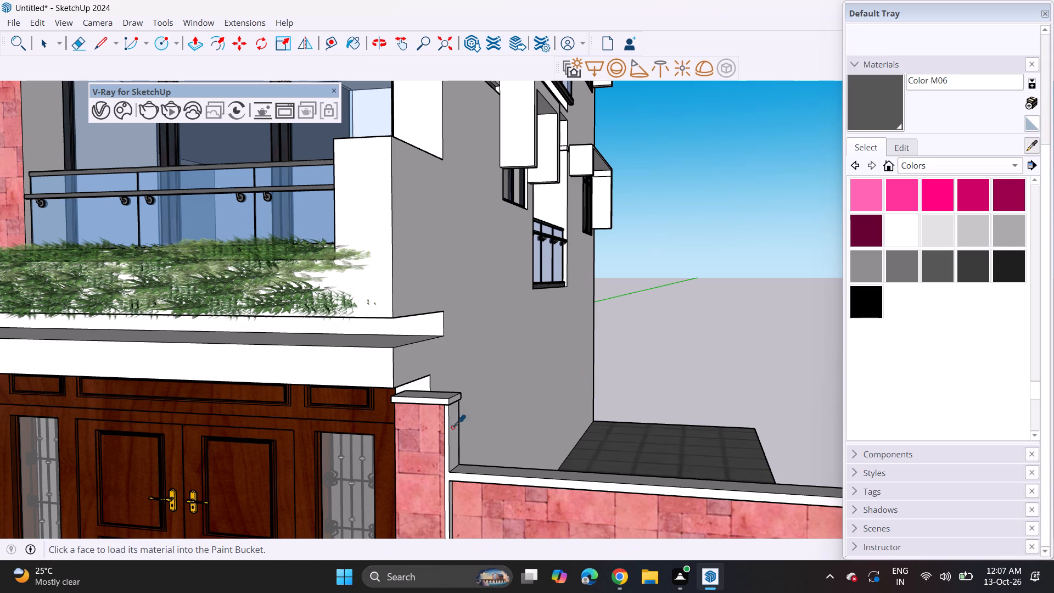
pyautogui.click(425, 448)
pyautogui.click(452, 443)
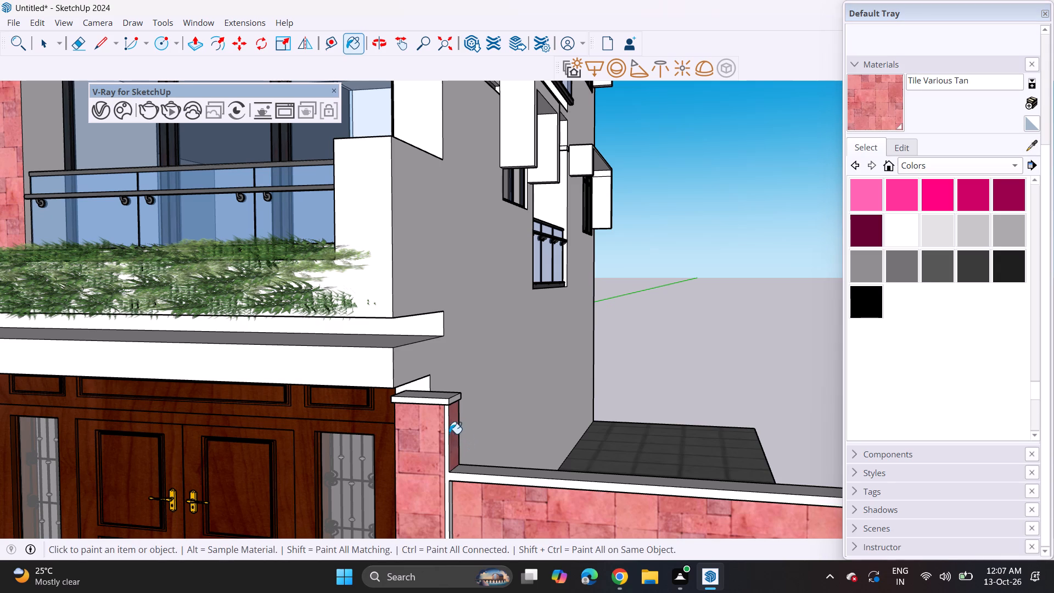
pyautogui.click(446, 479)
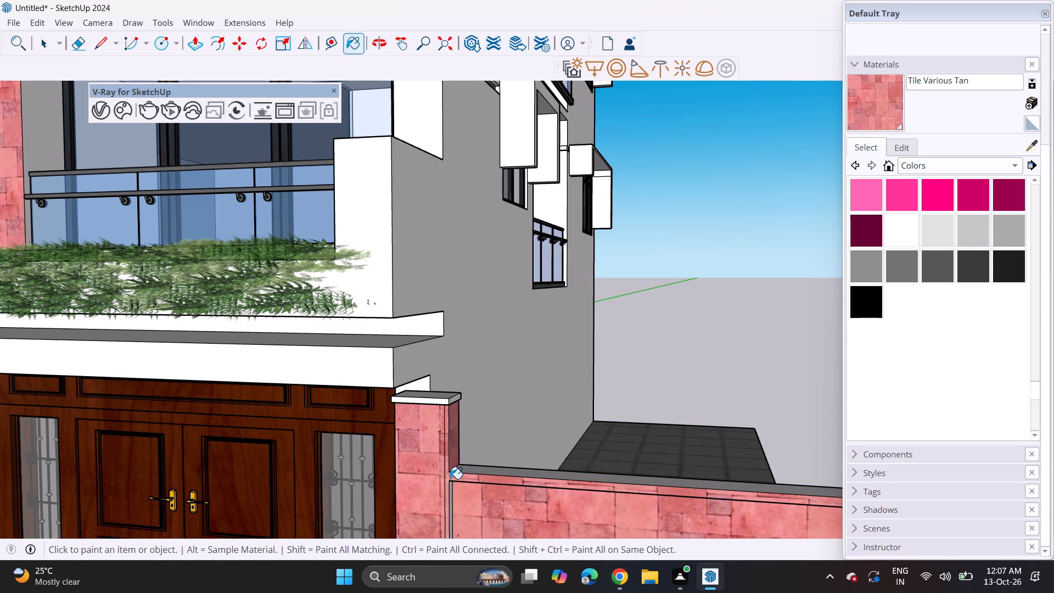
# Paint the remaining narrow edge strips between the gate pillar and the boundary wall panel with Tile Various Tan.
pyautogui.scroll(-6, 457, 475)
pyautogui.scroll(9, 453, 502)
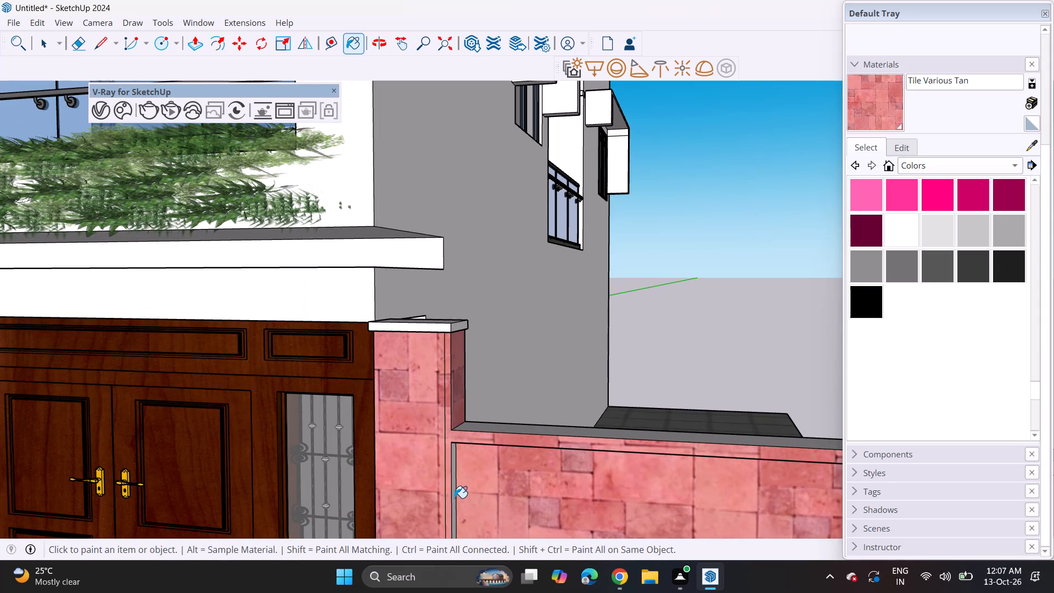
pyautogui.click(455, 495)
pyautogui.scroll(-16, 455, 495)
pyautogui.keyDown('shift'); pyautogui.moveTo(452, 504); pyautogui.dragTo(453, 503, button='middle'); pyautogui.keyUp('shift')
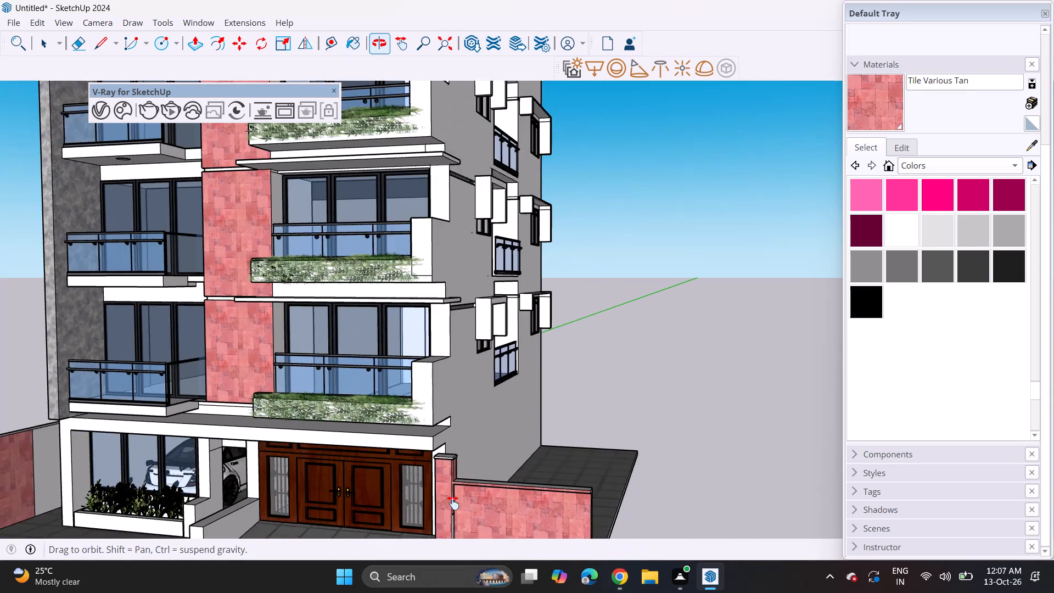
pyautogui.keyDown('shift'); pyautogui.moveTo(453, 503); pyautogui.dragTo(446, 355, button='middle'); pyautogui.keyUp('shift')
pyautogui.scroll(12, 448, 383)
pyautogui.click(448, 386)
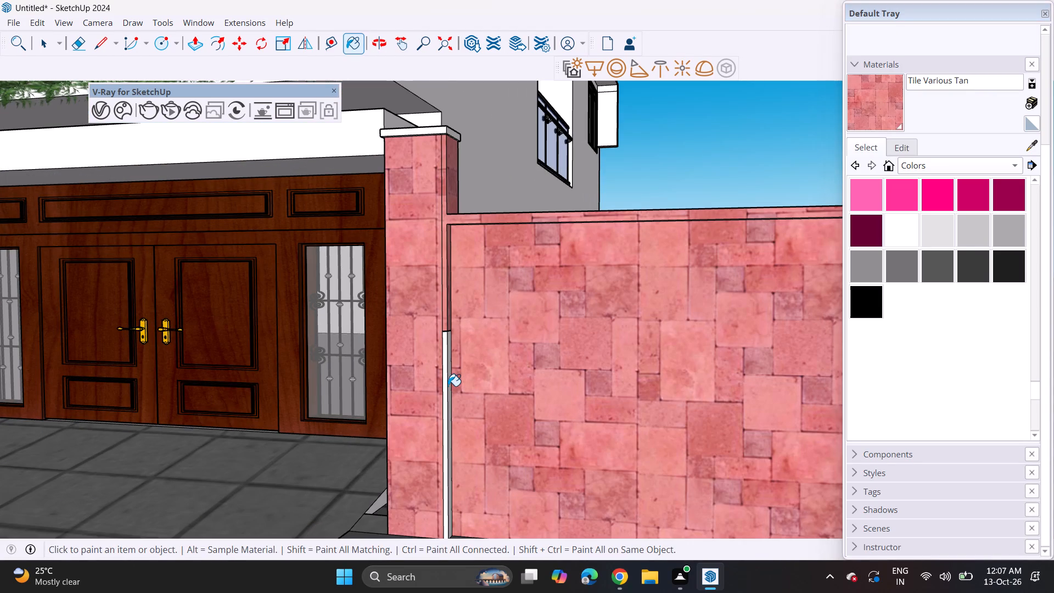
pyautogui.click(445, 391)
pyautogui.click(448, 395)
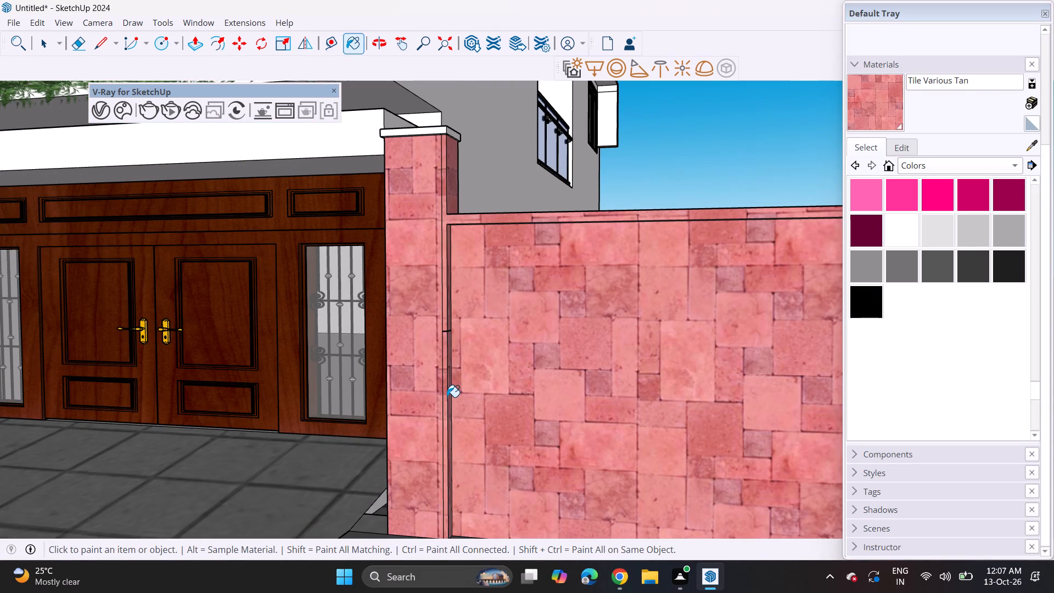
# Examine the entrance, boundary walls and side elevation for surfaces still lacking a finish.
pyautogui.scroll(-5, 447, 397)
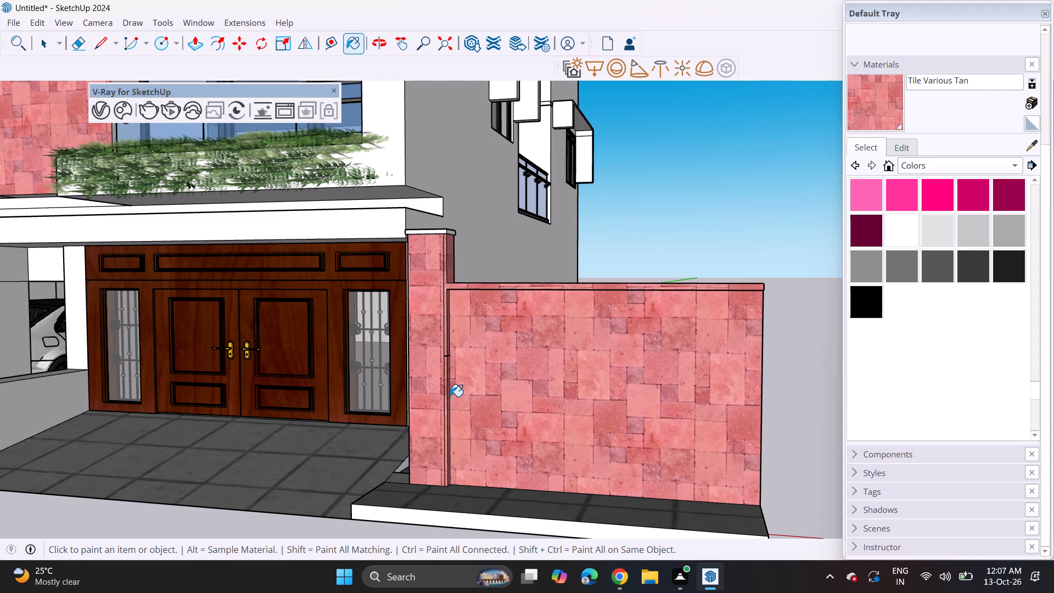
pyautogui.scroll(-5, 437, 400)
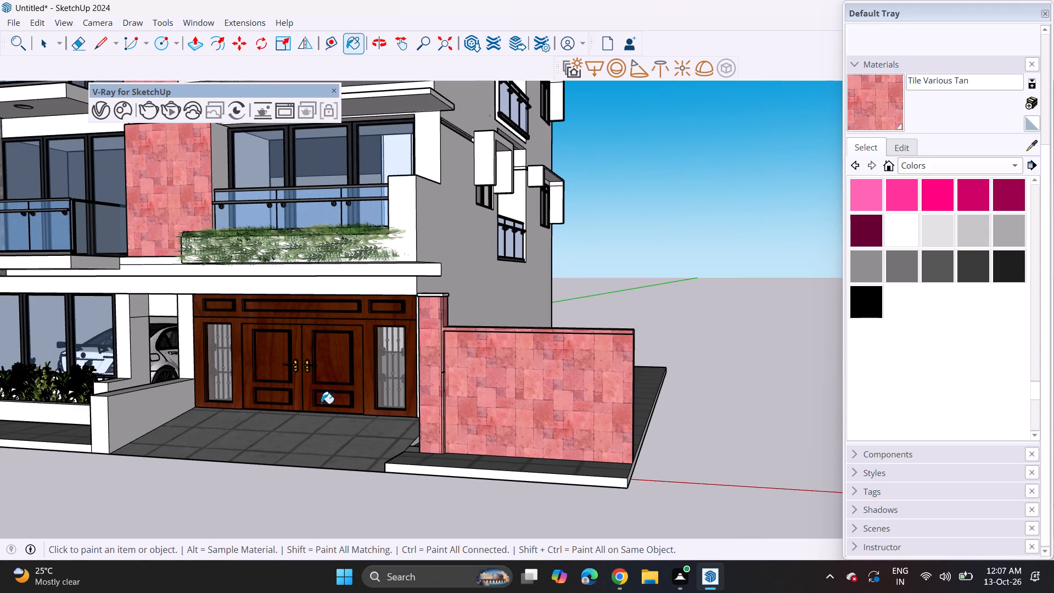
pyautogui.keyDown('shift'); pyautogui.moveTo(321, 404); pyautogui.dragTo(486, 377, button='middle'); pyautogui.keyUp('shift')
pyautogui.scroll(-3, 486, 377)
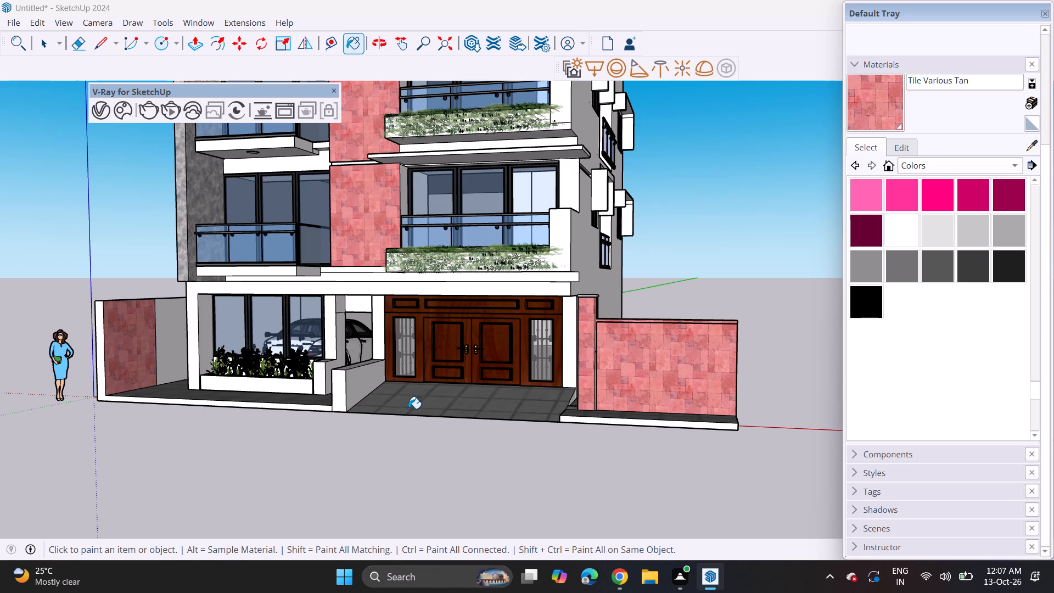
pyautogui.scroll(-15, 410, 408)
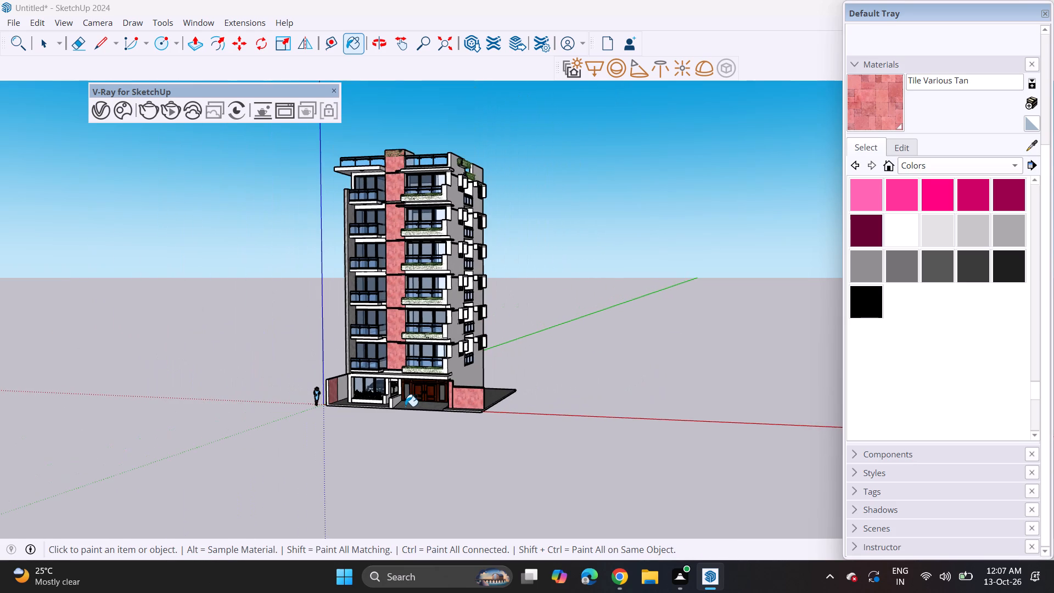
pyautogui.moveTo(450, 356); pyautogui.dragTo(468, 400, button='middle')
pyautogui.moveTo(510, 394); pyautogui.dragTo(416, 389, button='middle')
pyautogui.scroll(4, 481, 355)
pyautogui.middleClick(450, 388)
pyautogui.scroll(1, 450, 388)
pyautogui.keyDown('shift'); pyautogui.moveTo(455, 399); pyautogui.dragTo(488, 430, button='middle'); pyautogui.keyUp('shift')
pyautogui.moveTo(491, 453); pyautogui.dragTo(476, 399, button='middle')
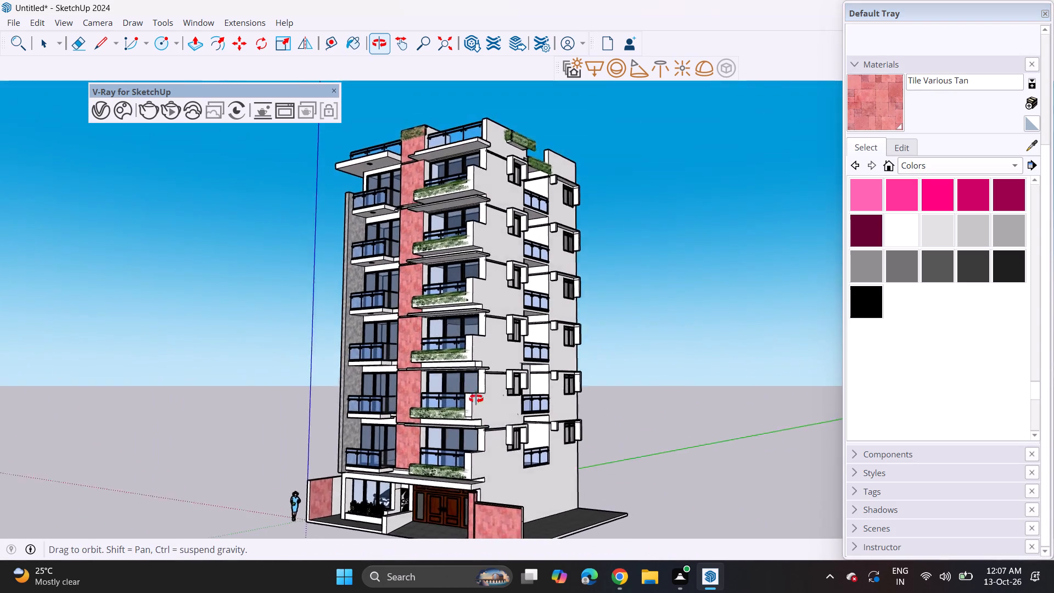
pyautogui.moveTo(476, 399); pyautogui.dragTo(492, 396, button='middle')
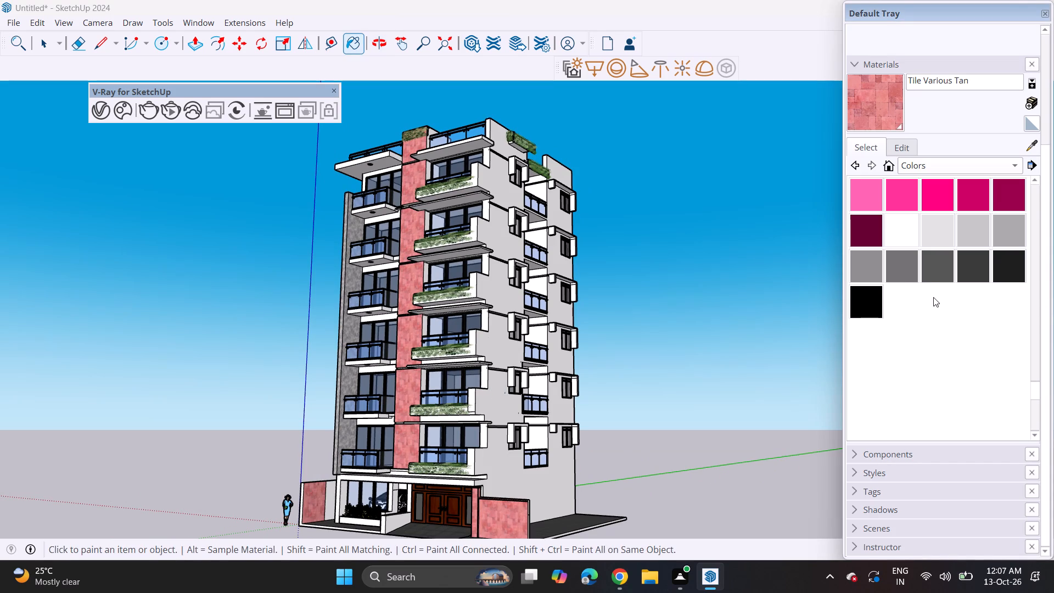
# Paint the white recessed wall faces and slab bands around the side balconies on all six upper floors with Color M02.
pyautogui.click(975, 223)
pyautogui.scroll(3, 545, 443)
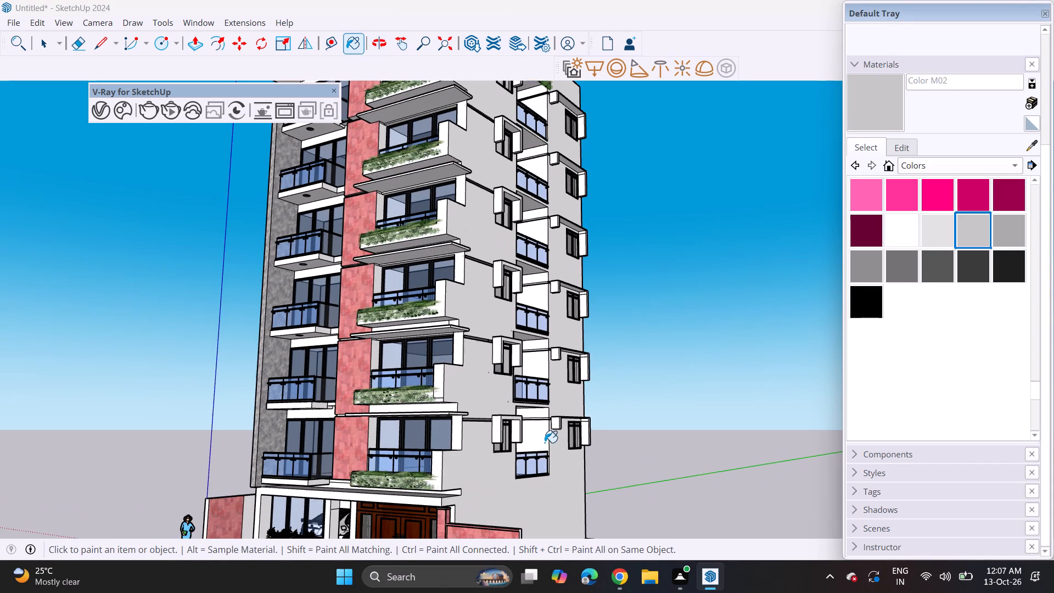
pyautogui.click(545, 443)
pyautogui.click(536, 371)
pyautogui.click(532, 409)
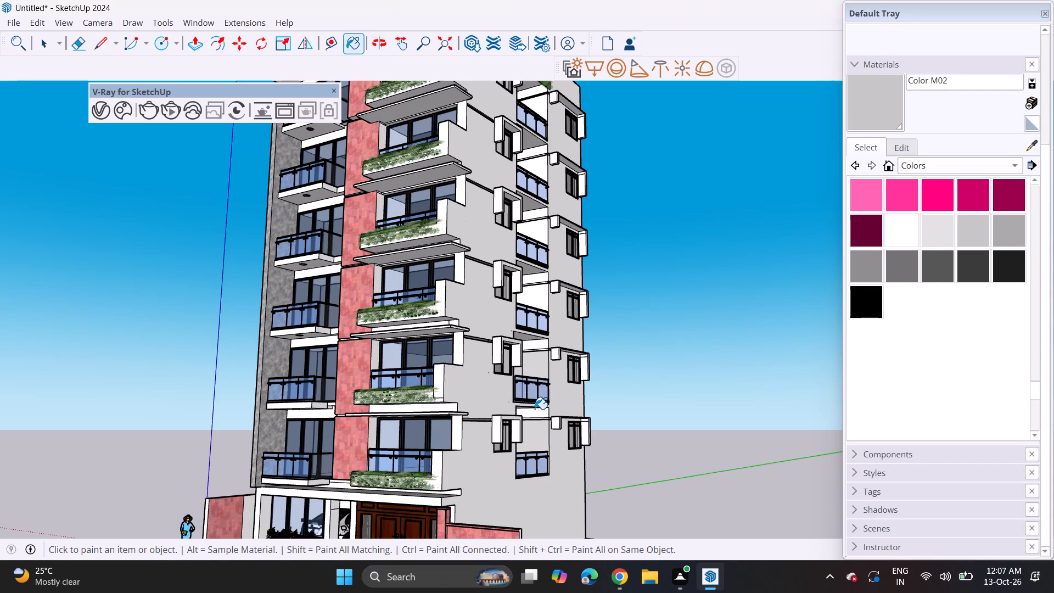
pyautogui.click(535, 411)
pyautogui.click(543, 345)
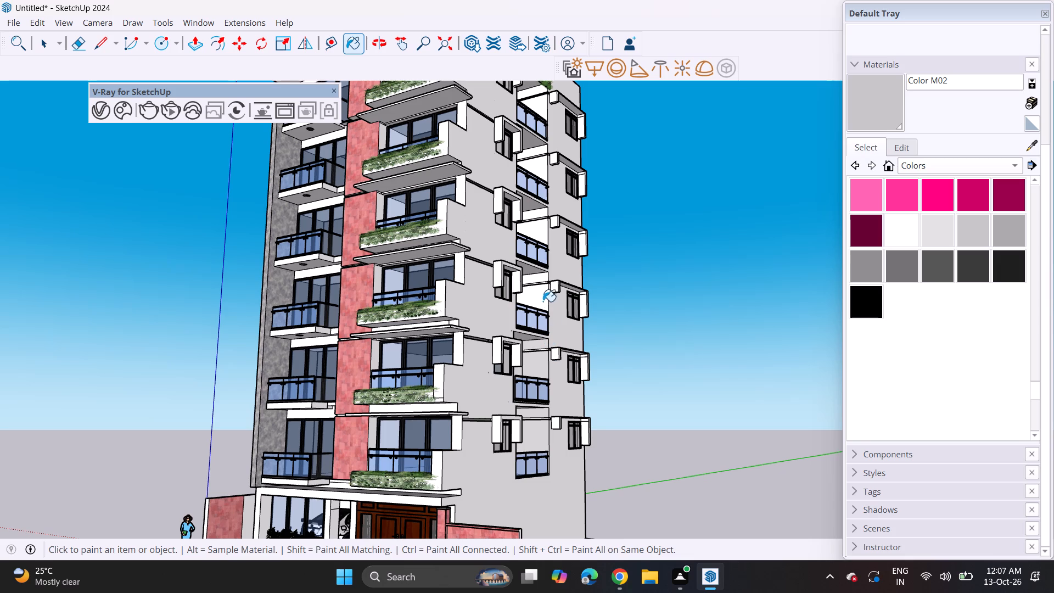
pyautogui.click(540, 290)
pyautogui.click(541, 276)
pyautogui.click(535, 223)
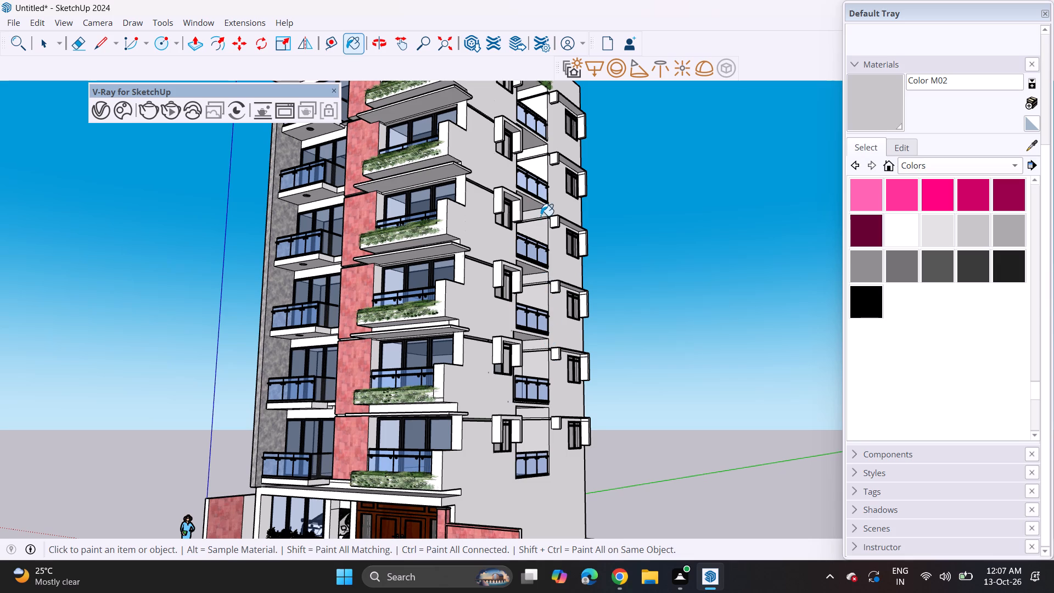
pyautogui.click(541, 216)
pyautogui.click(544, 169)
pyautogui.click(536, 106)
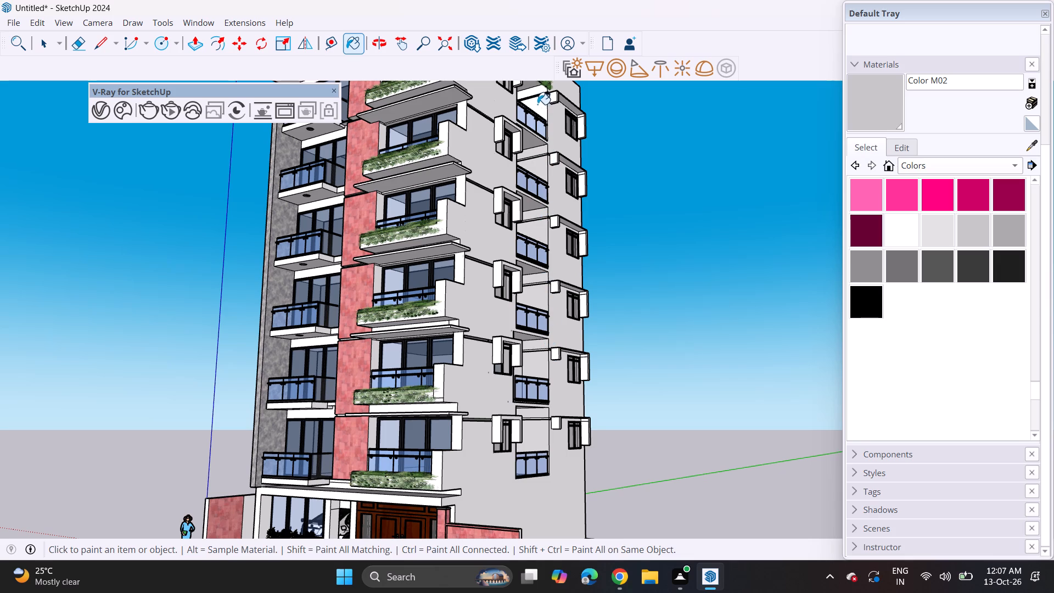
# Paint the white faces of the projecting window surrounds near the side wall's rear corner on all six upper floors with Color M02.
pyautogui.click(580, 124)
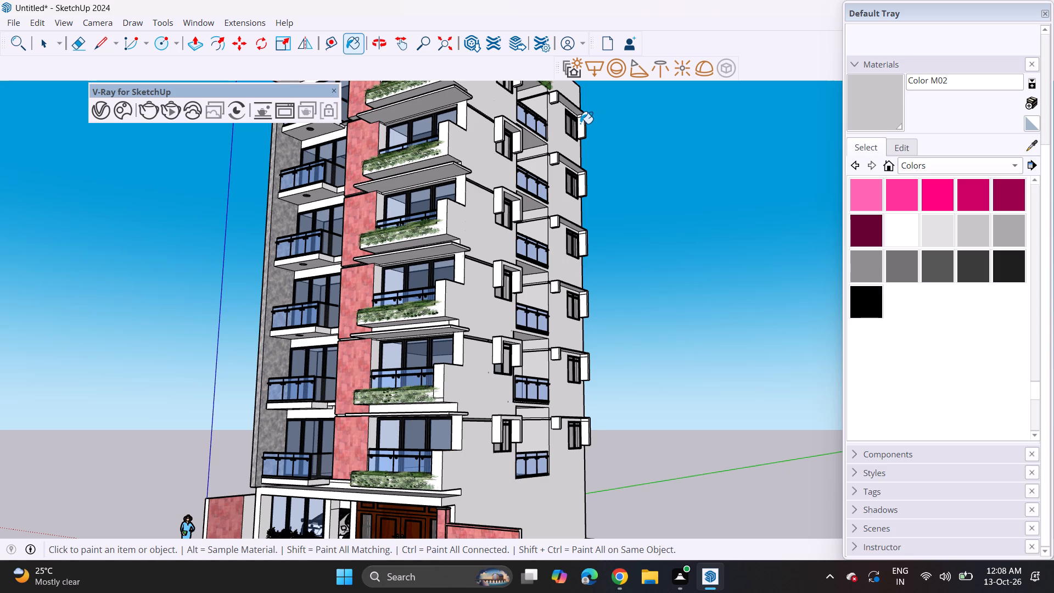
pyautogui.click(575, 115)
pyautogui.click(582, 184)
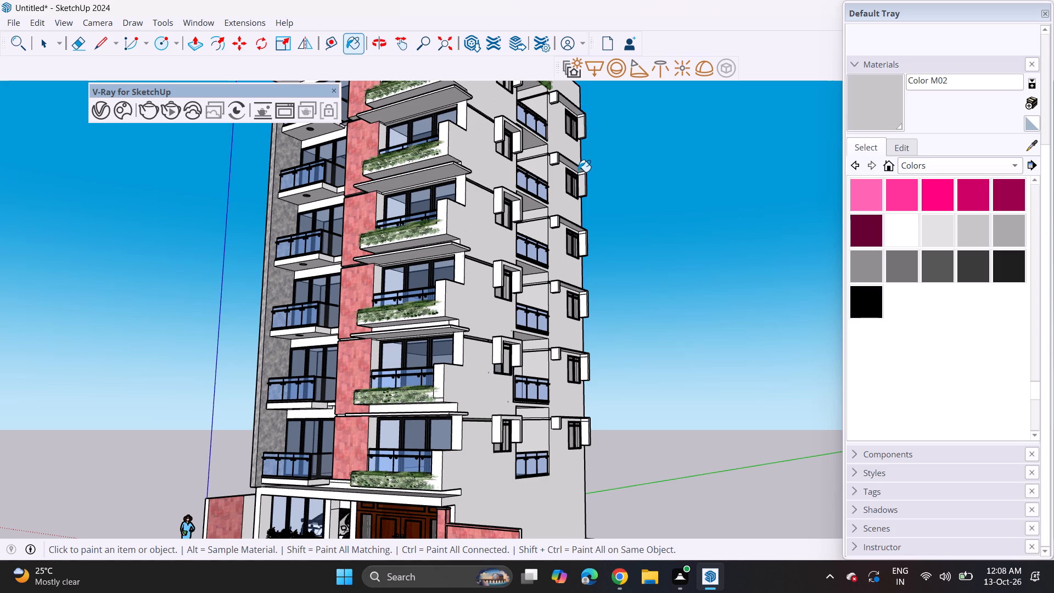
pyautogui.click(578, 170)
pyautogui.click(582, 245)
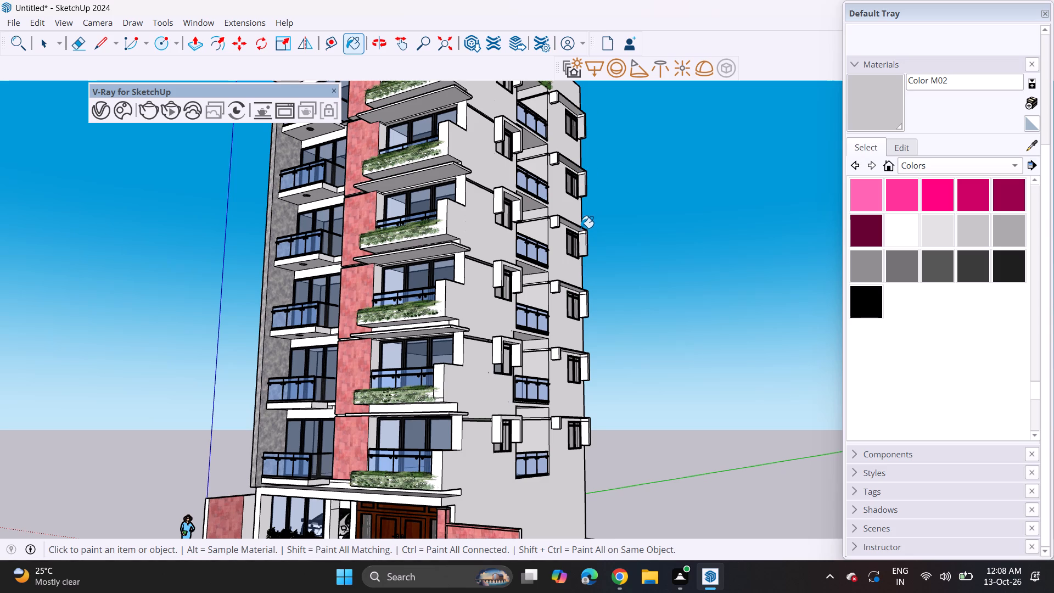
pyautogui.click(576, 230)
pyautogui.click(580, 306)
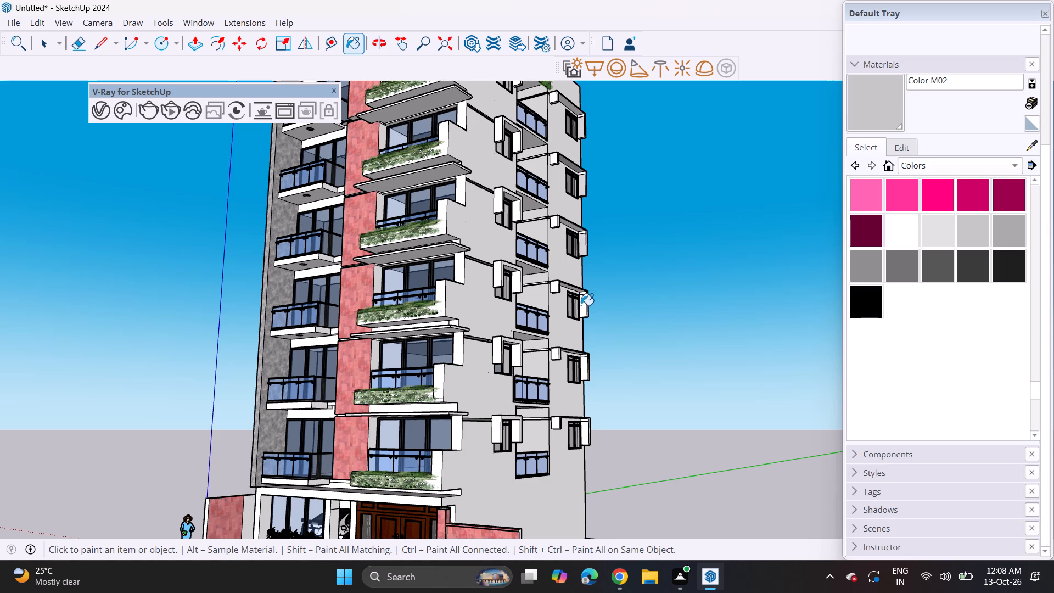
pyautogui.click(584, 302)
pyautogui.click(583, 294)
pyautogui.click(587, 366)
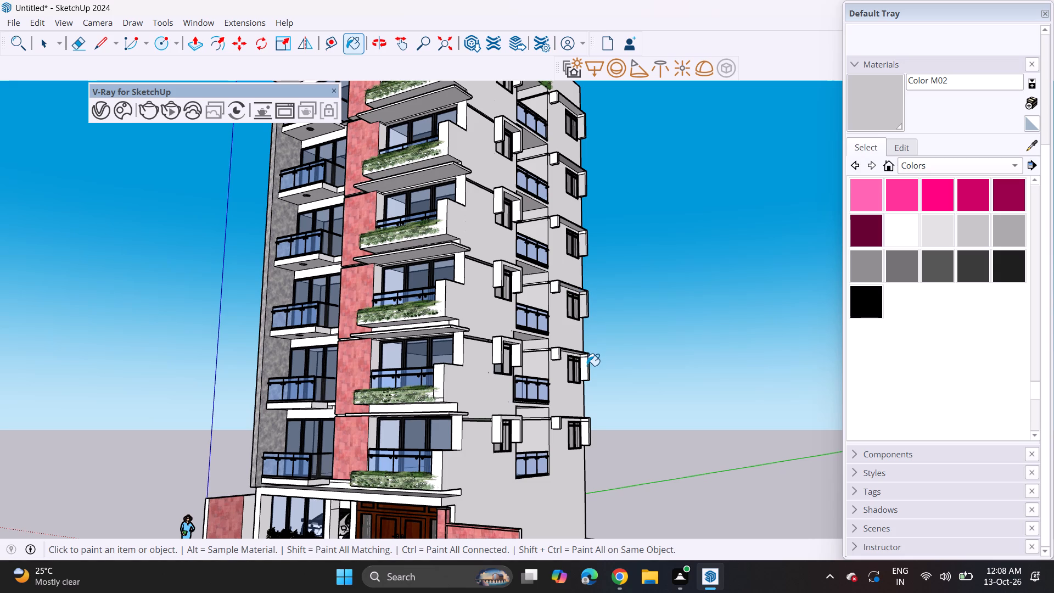
pyautogui.click(584, 368)
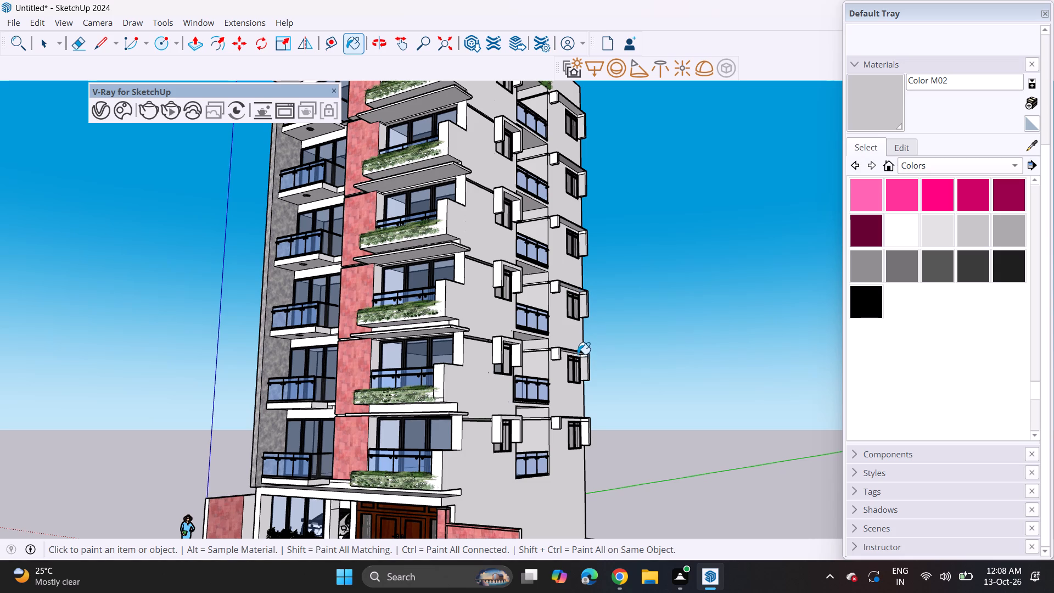
pyautogui.click(578, 354)
pyautogui.click(587, 427)
pyautogui.click(585, 418)
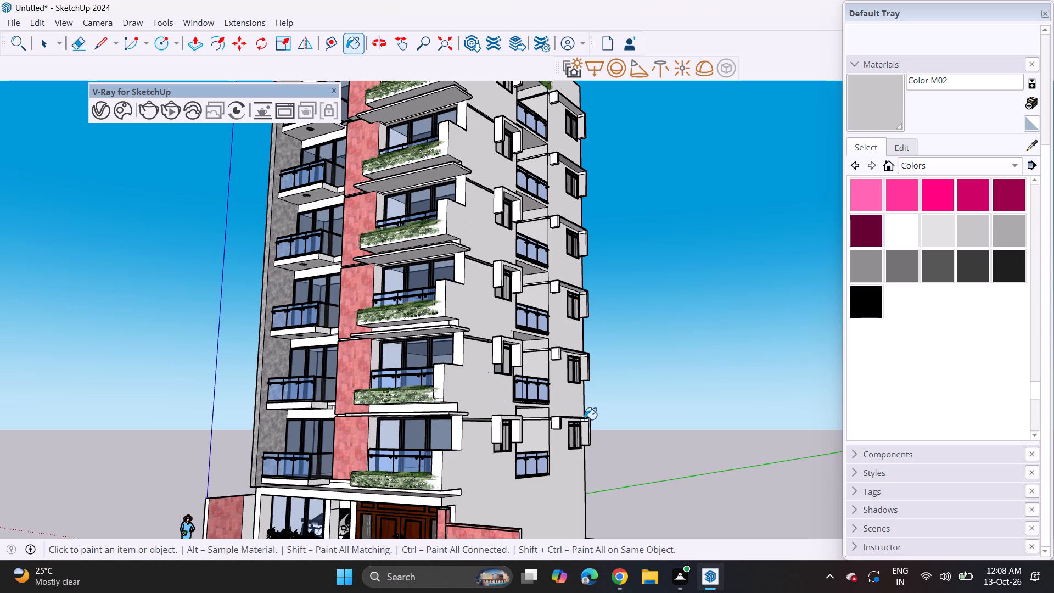
# Paint the large side wall surface of the building with Color M02.
pyautogui.click(577, 419)
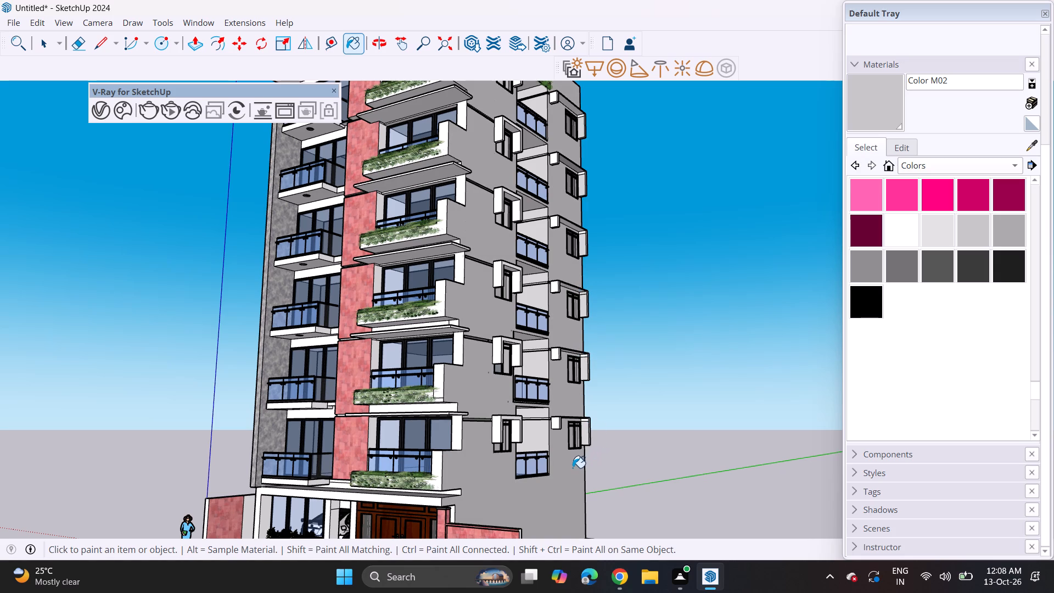
pyautogui.scroll(-6, 571, 468)
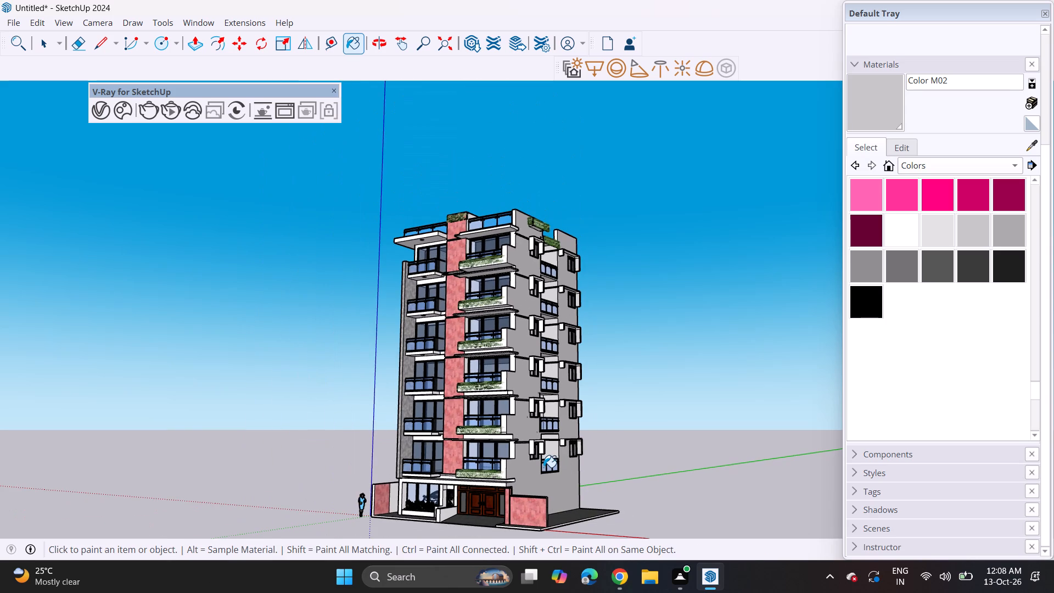
# Undo the last Color M02 paint on the building's large side wall.
pyautogui.hotkey('ctrl', 'z')
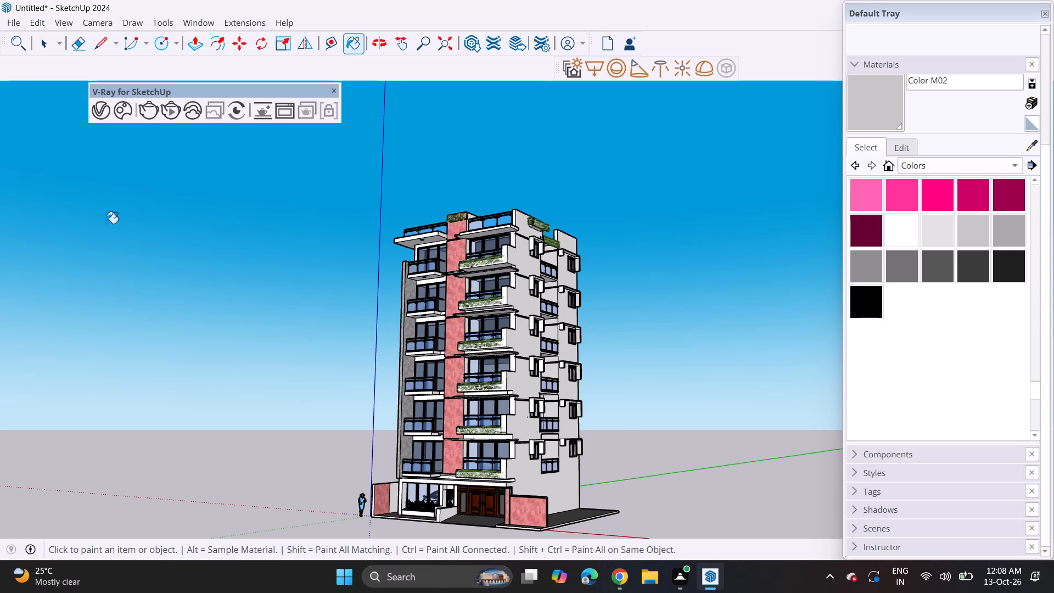
# Import the Planter Box hedge model from the Downloads folder and place it at the front edge of the entrance paving, near the gate pillar.
pyautogui.click(10, 26)
pyautogui.click(74, 216)
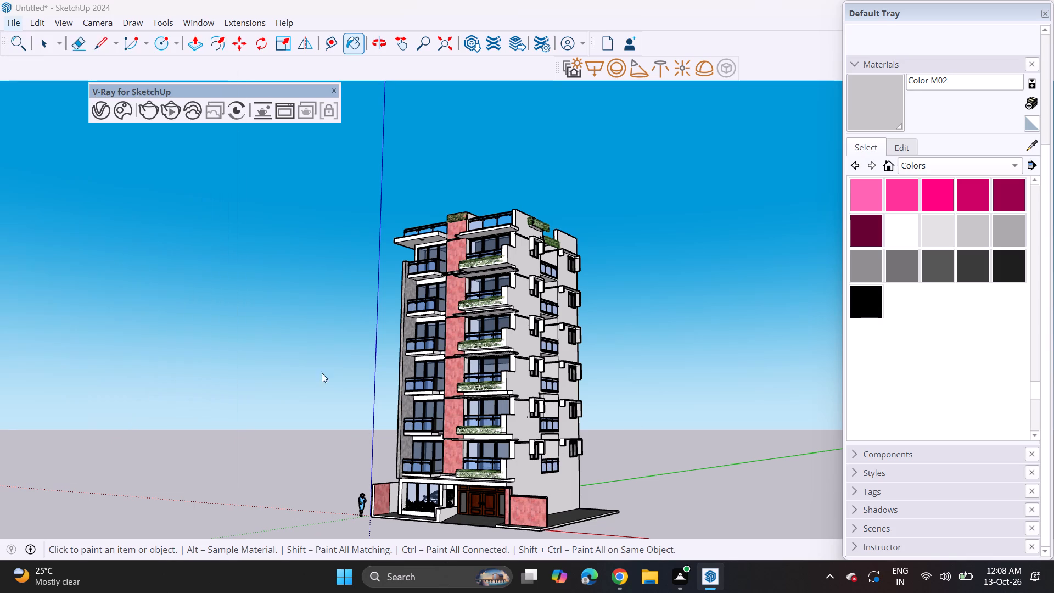
pyautogui.scroll(-12, 244, 200)
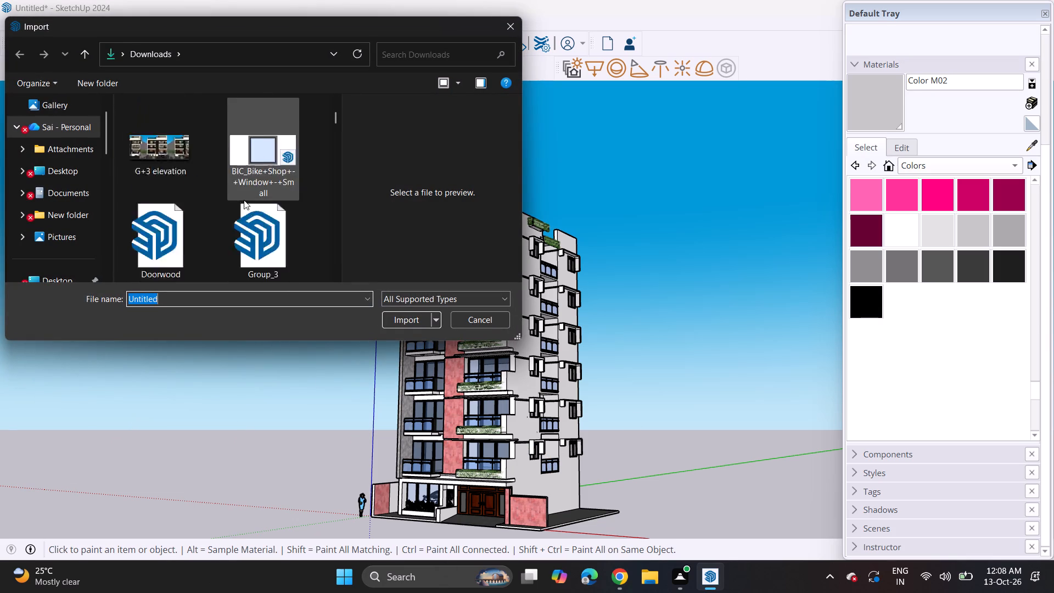
pyautogui.scroll(-20, 244, 200)
pyautogui.scroll(-6, 244, 200)
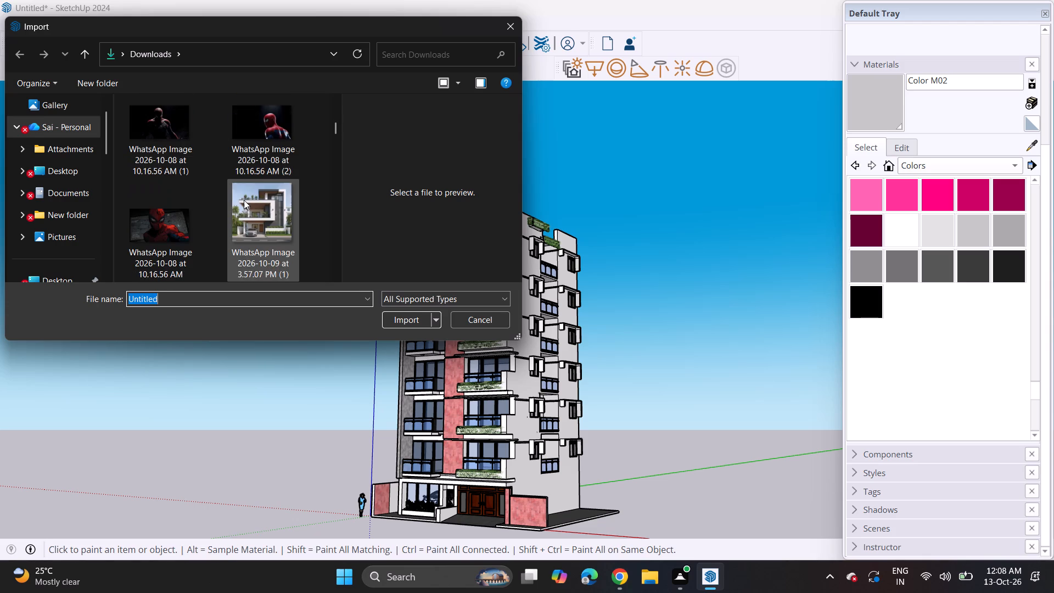
pyautogui.scroll(-2, 35, 188)
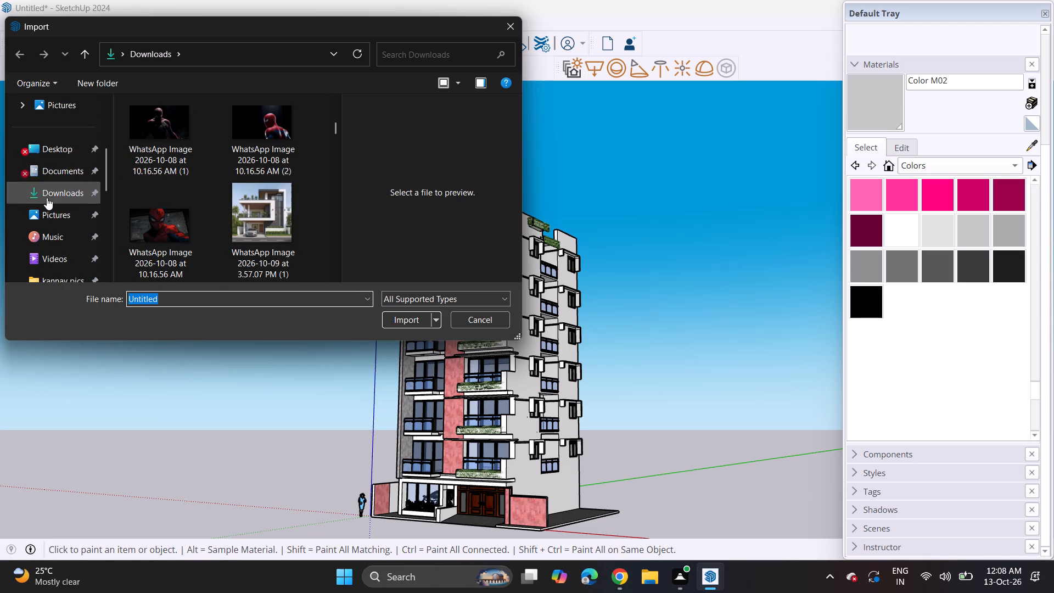
pyautogui.click(47, 198)
pyautogui.scroll(-7, 251, 219)
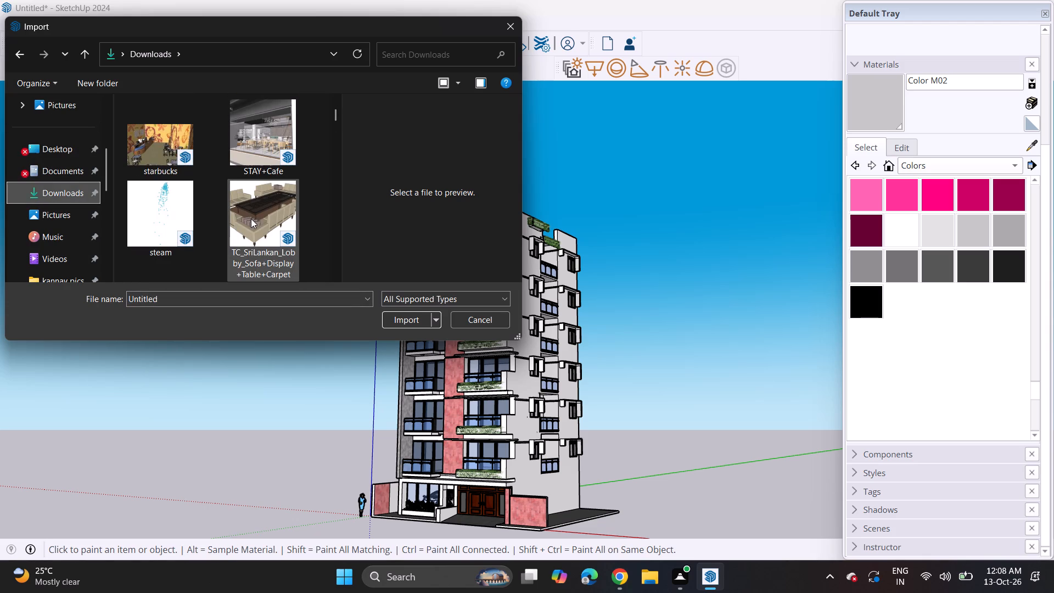
pyautogui.scroll(-10, 251, 219)
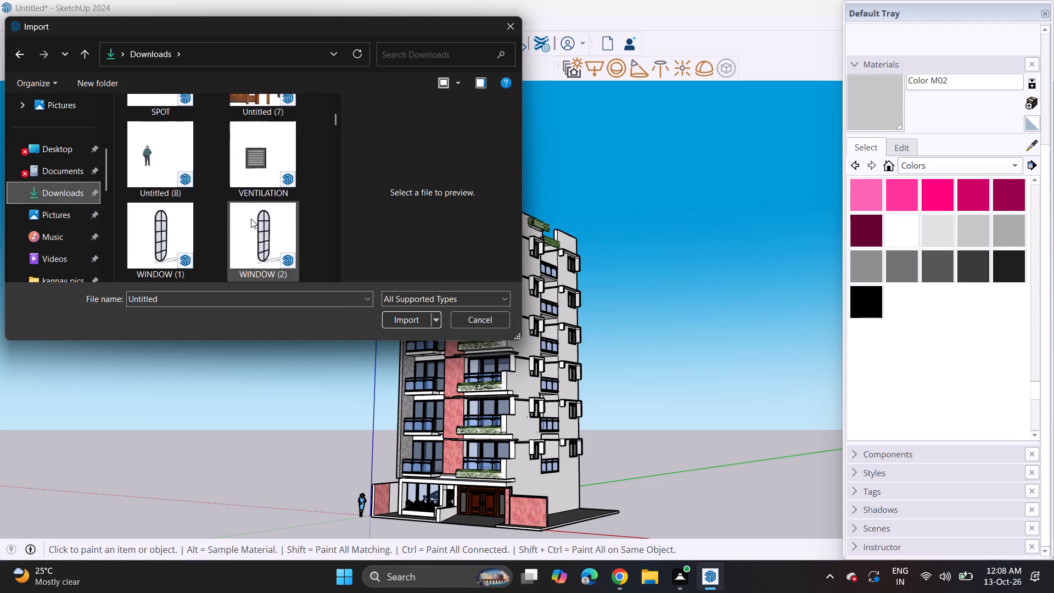
pyautogui.scroll(-13, 251, 219)
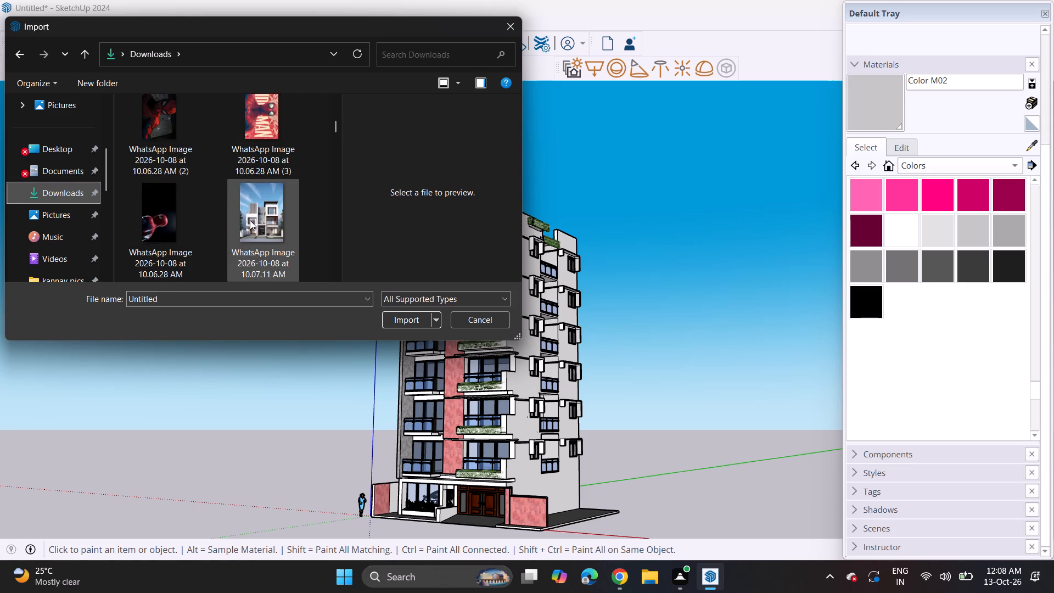
pyautogui.scroll(-14, 250, 220)
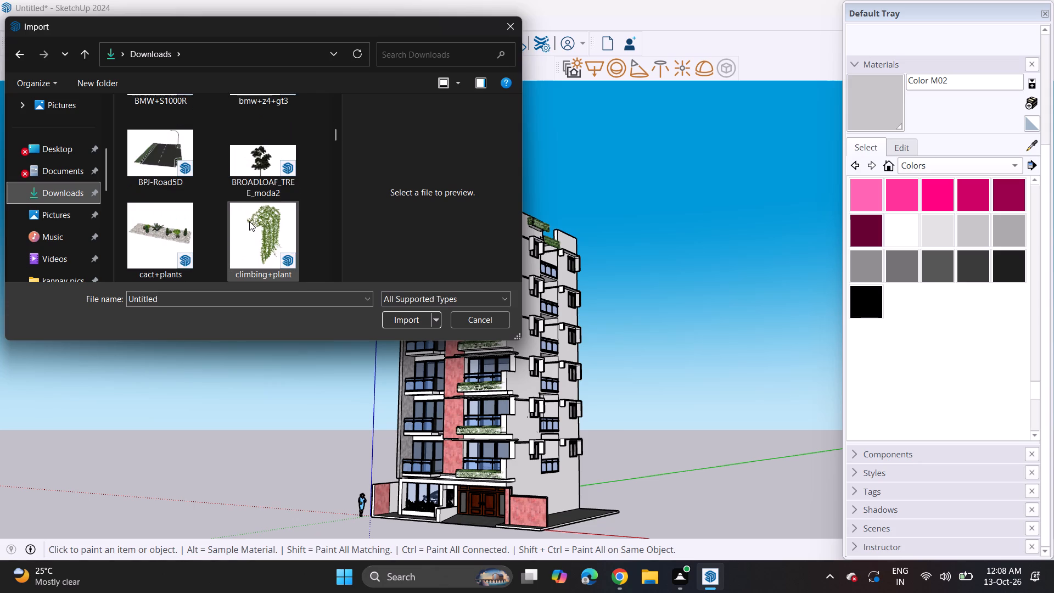
pyautogui.scroll(-6, 249, 221)
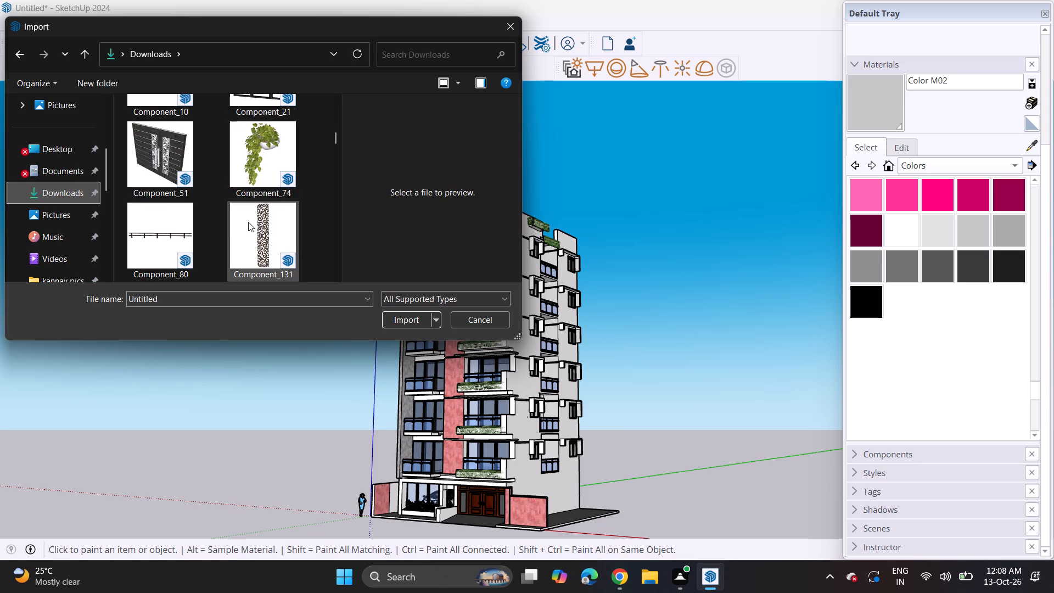
pyautogui.scroll(-6, 248, 222)
pyautogui.scroll(1, 249, 222)
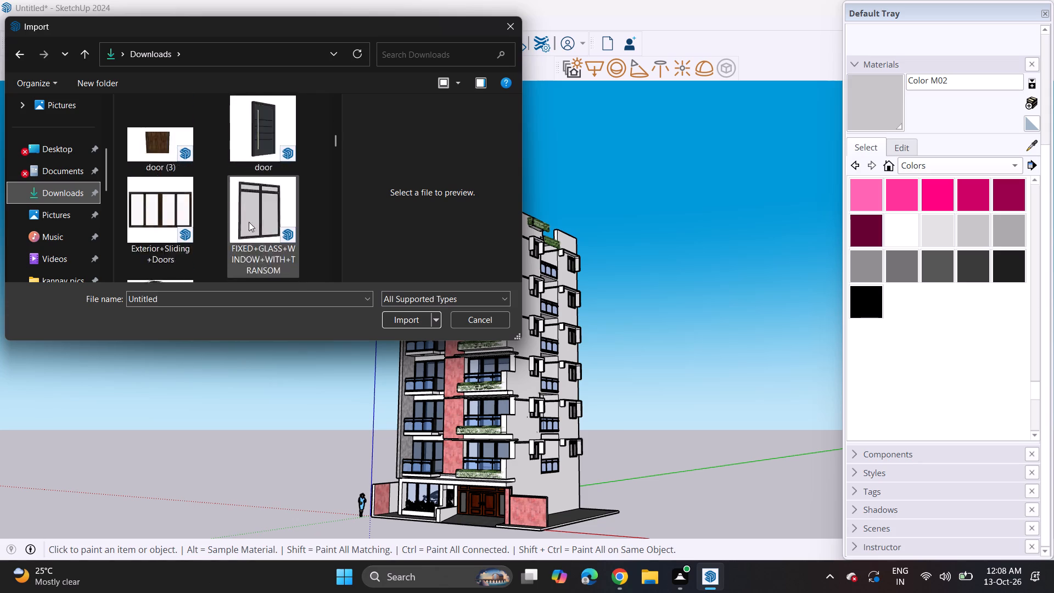
pyautogui.scroll(-8, 249, 222)
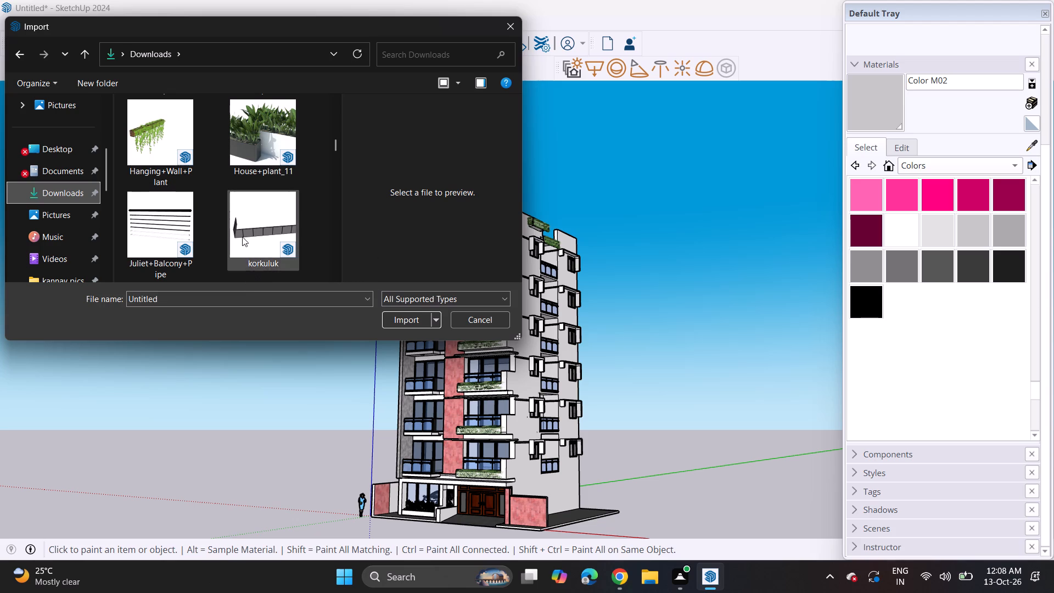
pyautogui.click(267, 156)
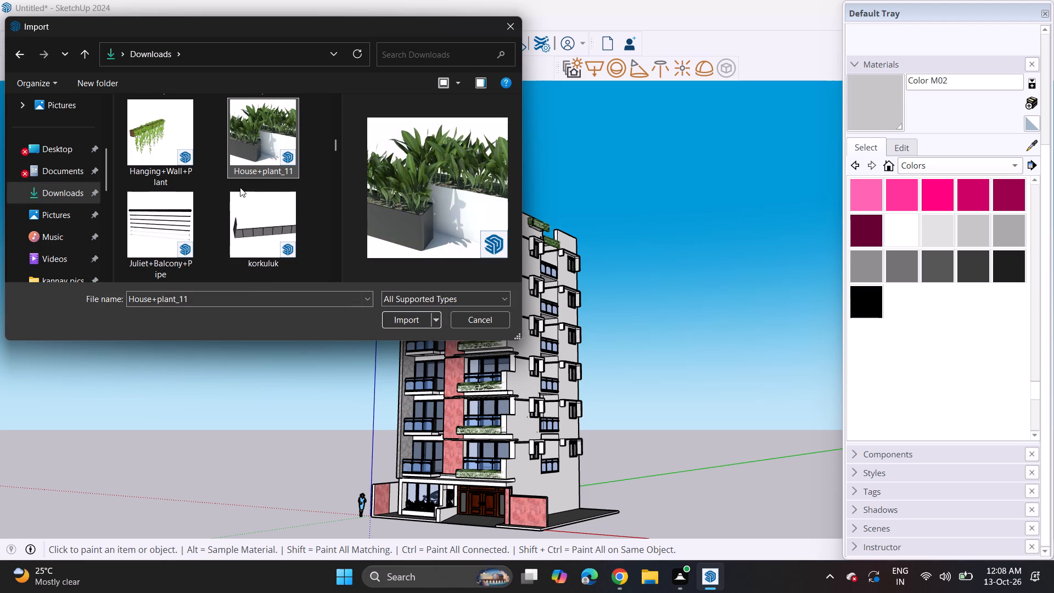
pyautogui.scroll(-7, 240, 187)
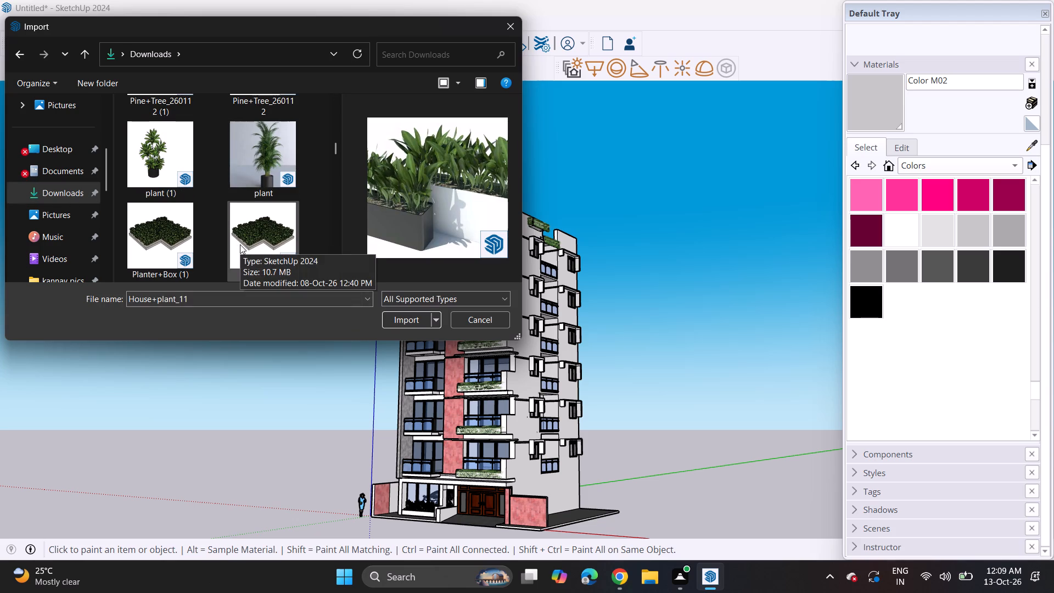
pyautogui.click(245, 227)
pyautogui.click(394, 320)
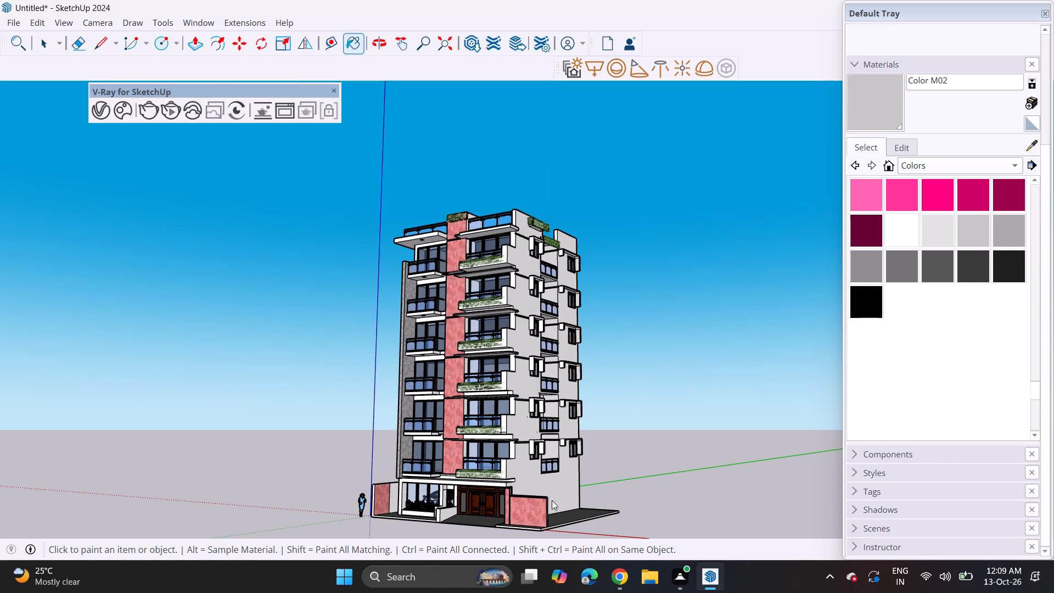
pyautogui.click(665, 314)
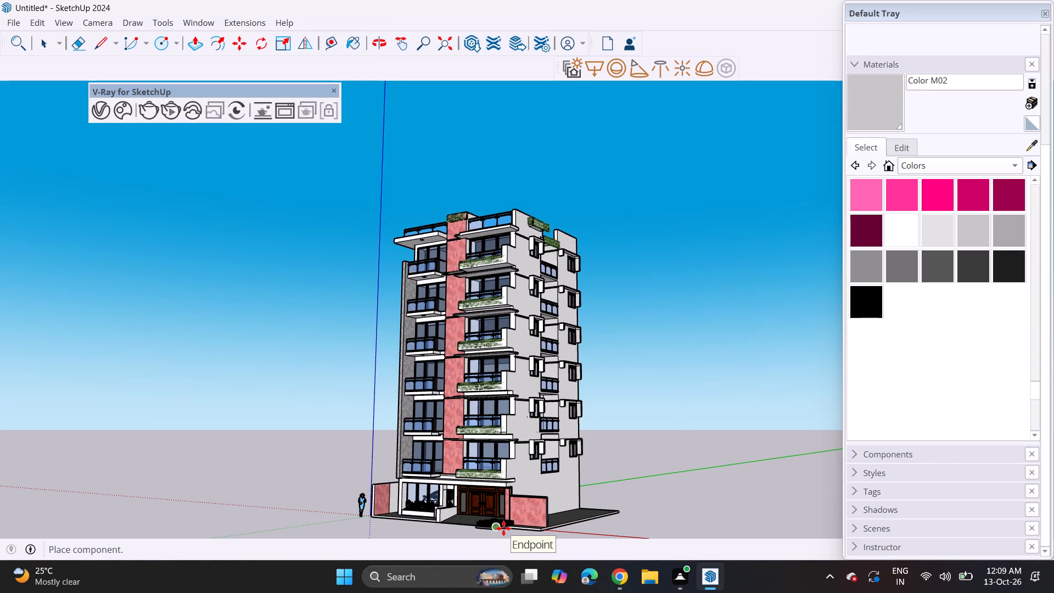
pyautogui.click(503, 528)
# Rotate the planter box a quarter turn on the ground plane so its notched corner faces the boundary wall.
pyautogui.moveTo(456, 518); pyautogui.dragTo(434, 408, button='middle')
pyautogui.moveTo(432, 406); pyautogui.dragTo(546, 572, button='middle')
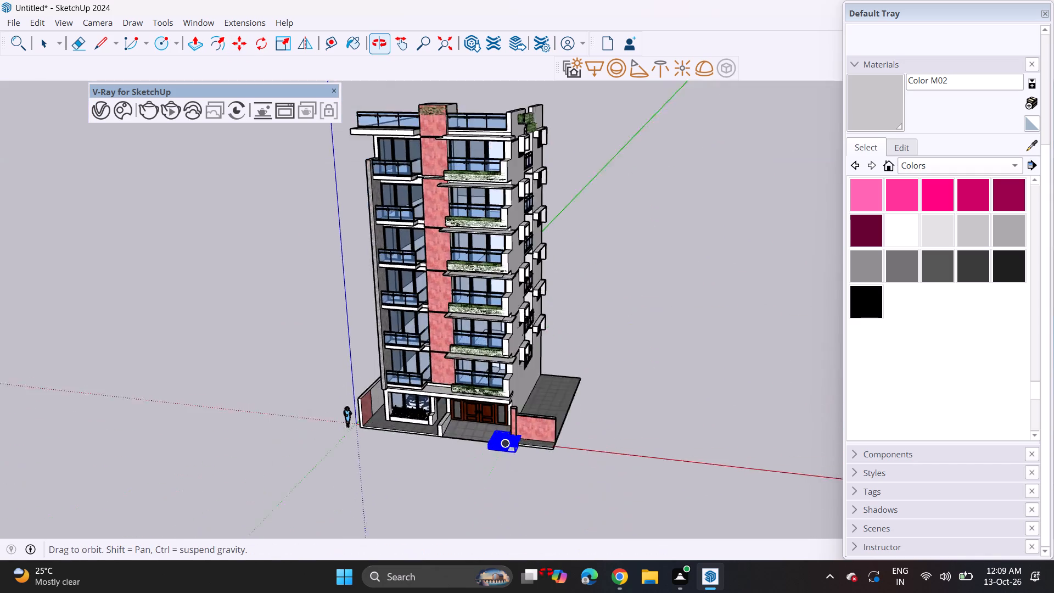
pyautogui.moveTo(546, 572); pyautogui.dragTo(554, 577, button='middle')
pyautogui.scroll(19, 503, 471)
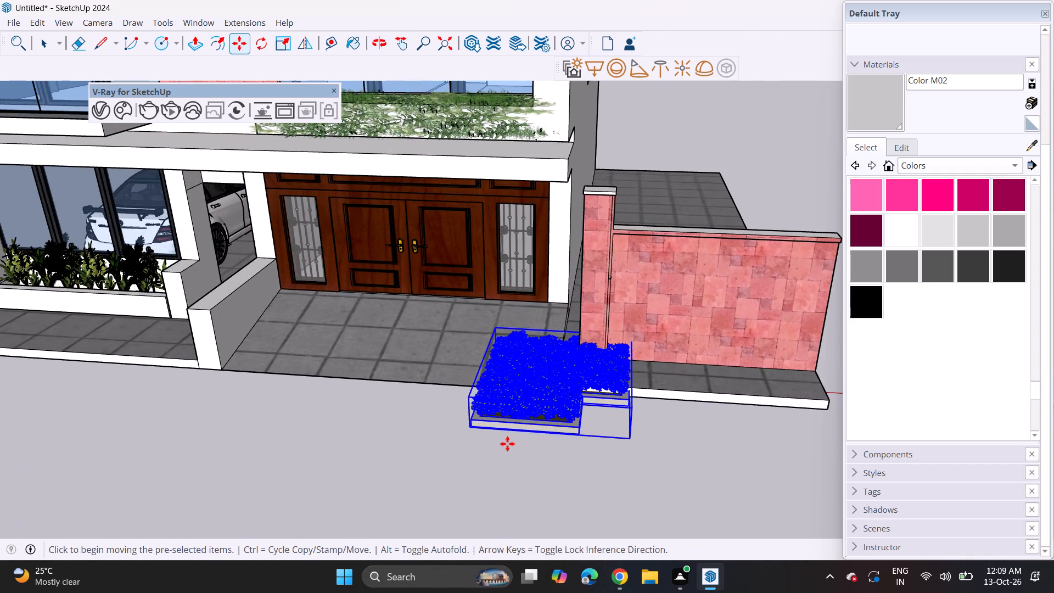
pyautogui.moveTo(507, 440); pyautogui.dragTo(541, 489, button='middle')
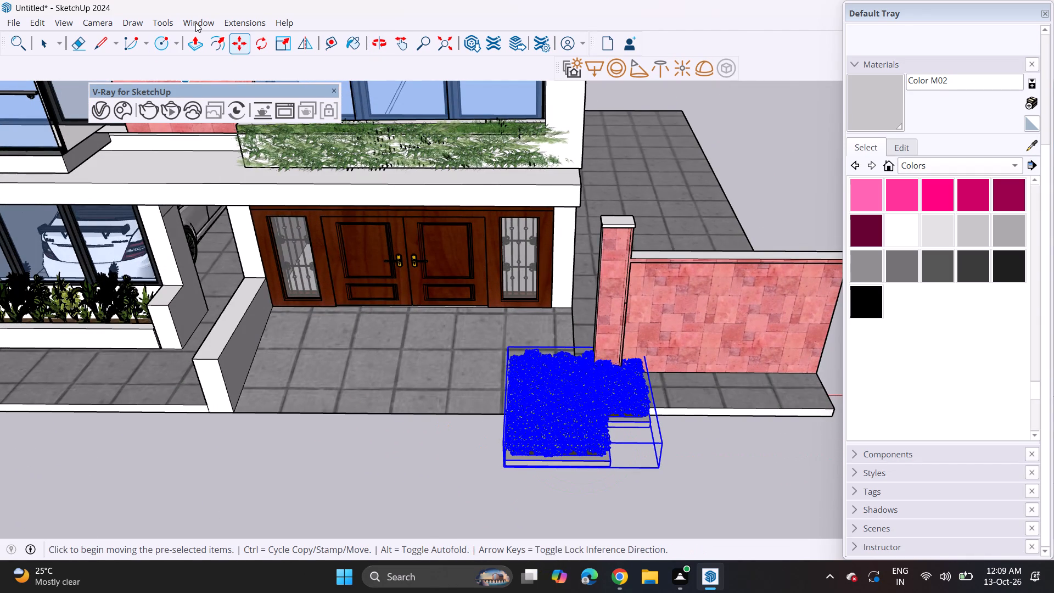
pyautogui.moveTo(253, 40); pyautogui.dragTo(259, 41)
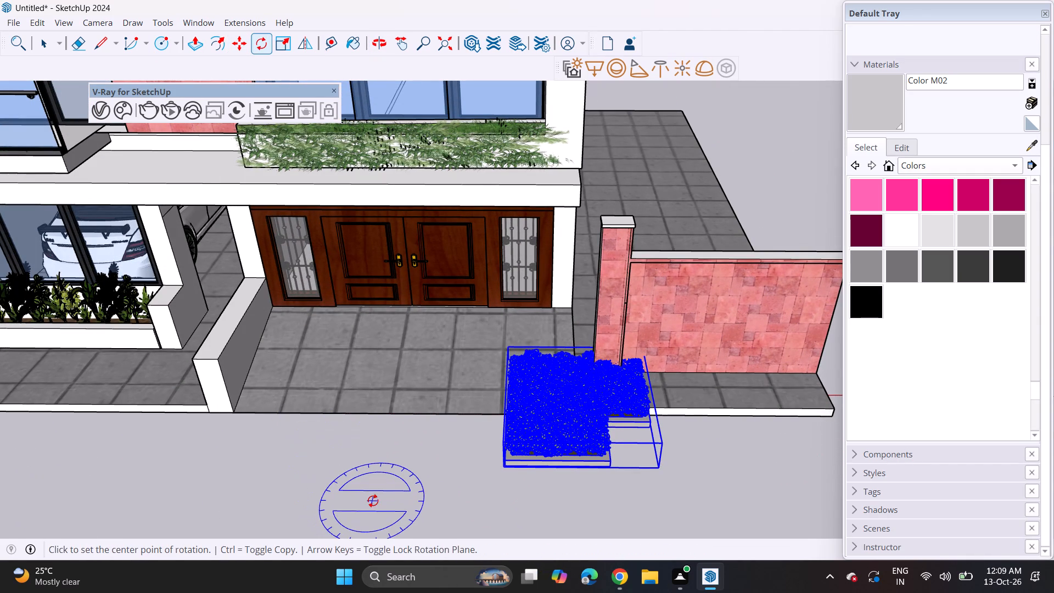
pyautogui.click(373, 501)
pyautogui.click(403, 501)
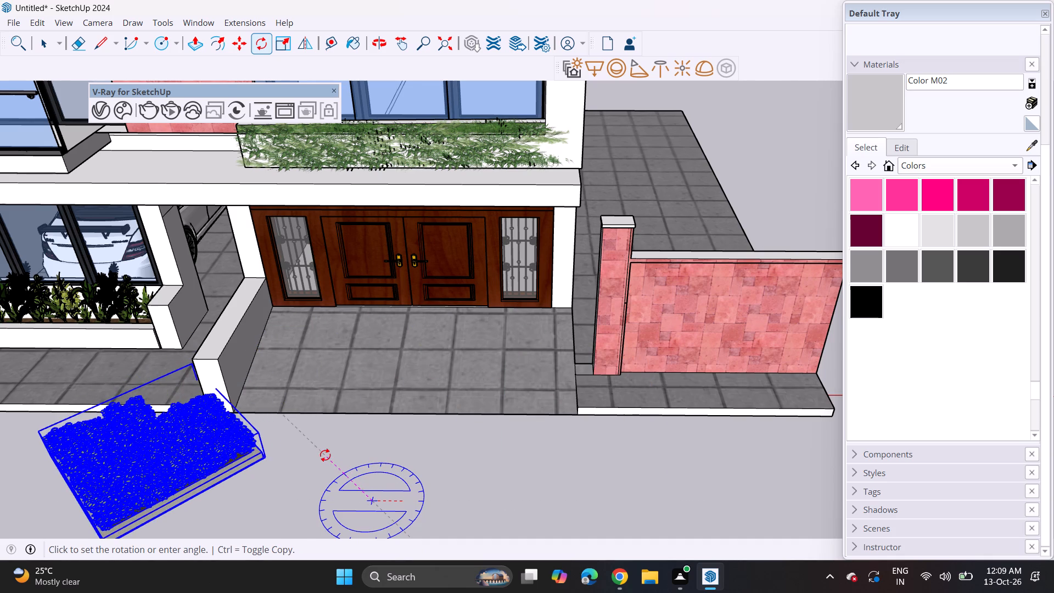
pyautogui.click(384, 450)
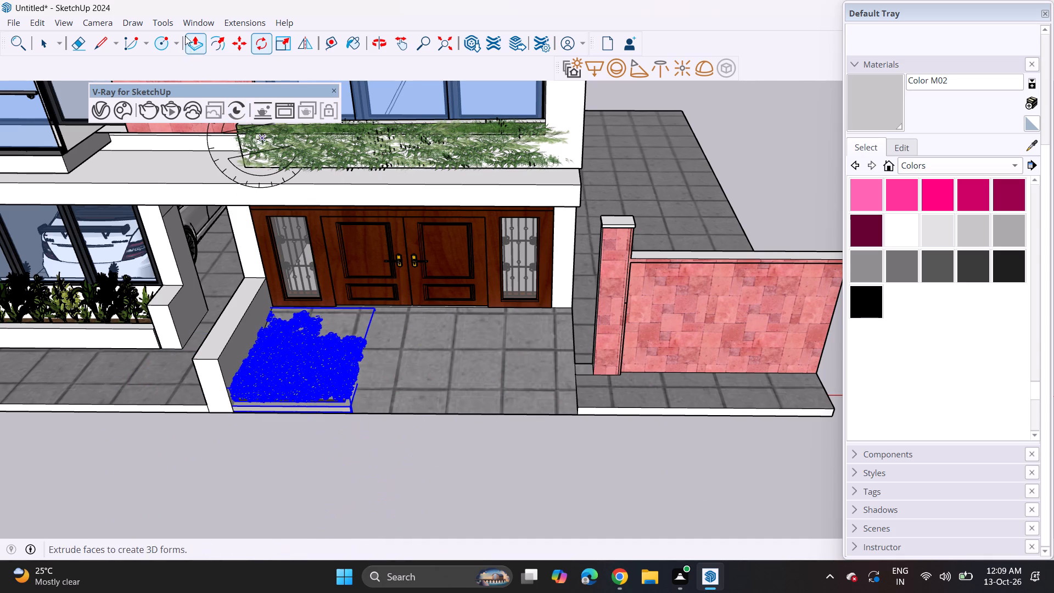
# Move the planter box across the driveway to the foot of the tiled gate pillar, with its notch around the pillar.
pyautogui.click(233, 43)
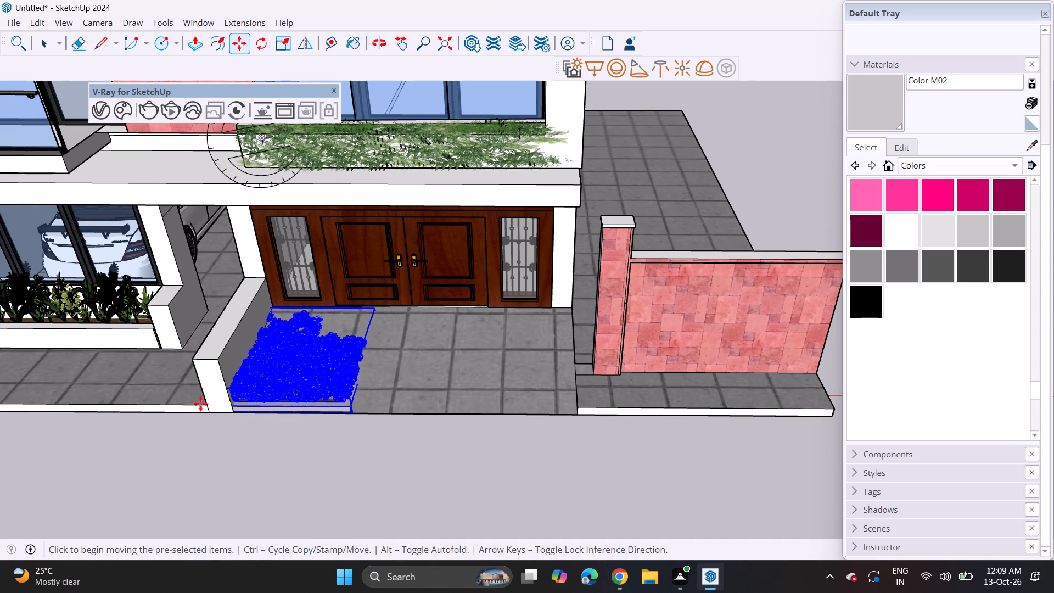
pyautogui.click(215, 417)
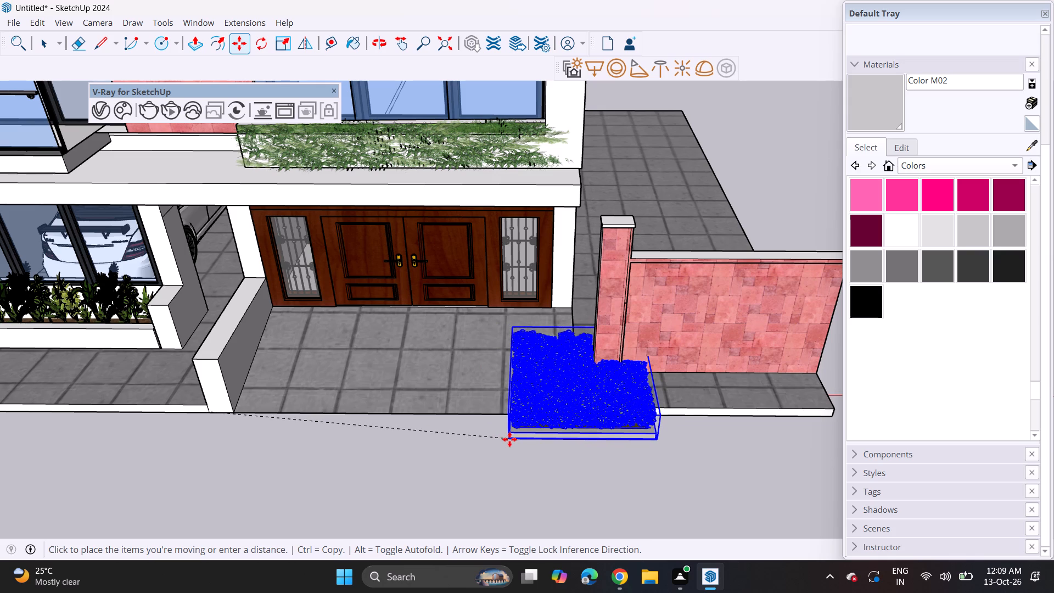
pyautogui.click(510, 437)
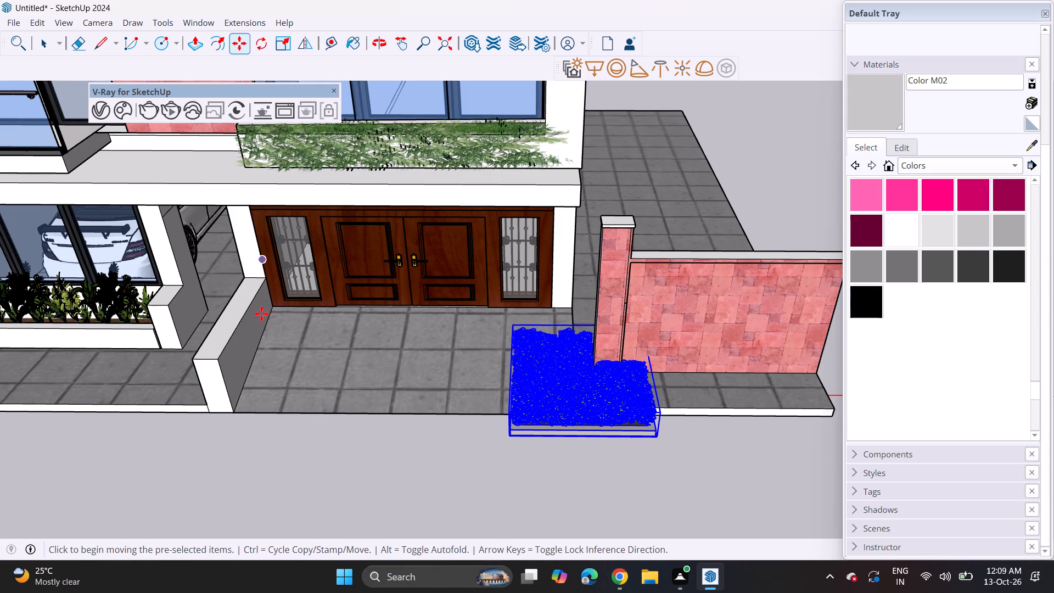
# Pull the front face of the paving strip below the tiled boundary wall outward toward the street.
pyautogui.moveTo(343, 441); pyautogui.dragTo(227, 287, button='middle')
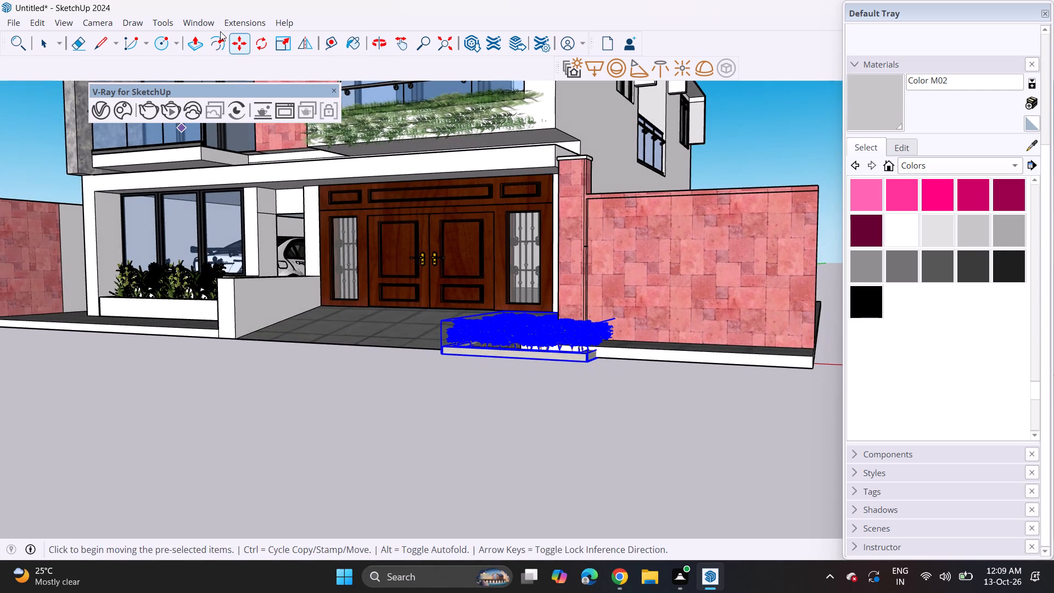
pyautogui.moveTo(188, 48); pyautogui.dragTo(193, 46)
pyautogui.click(674, 350)
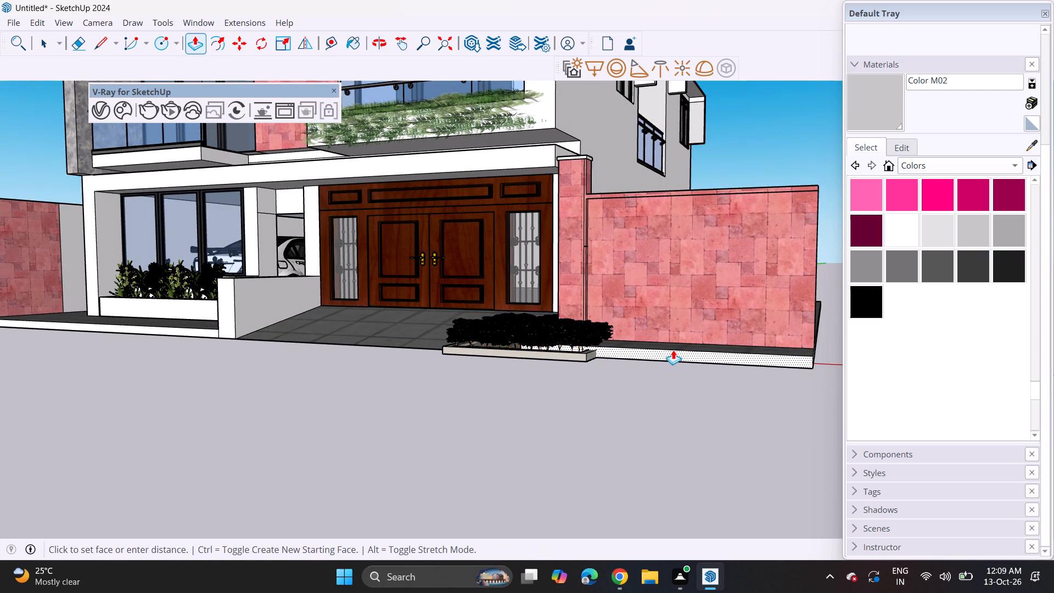
pyautogui.click(658, 354)
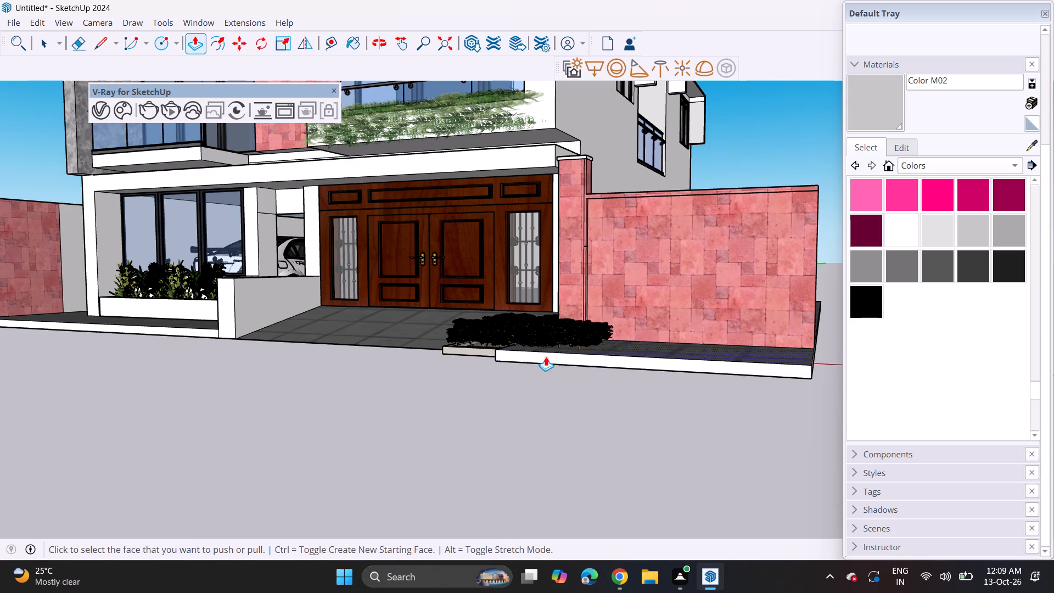
# Extend the front of the opposite paving strip and the low entrance wall's end by the same Push/Pull distance.
pyautogui.moveTo(461, 349); pyautogui.dragTo(511, 347, button='middle')
pyautogui.doubleClick(201, 340)
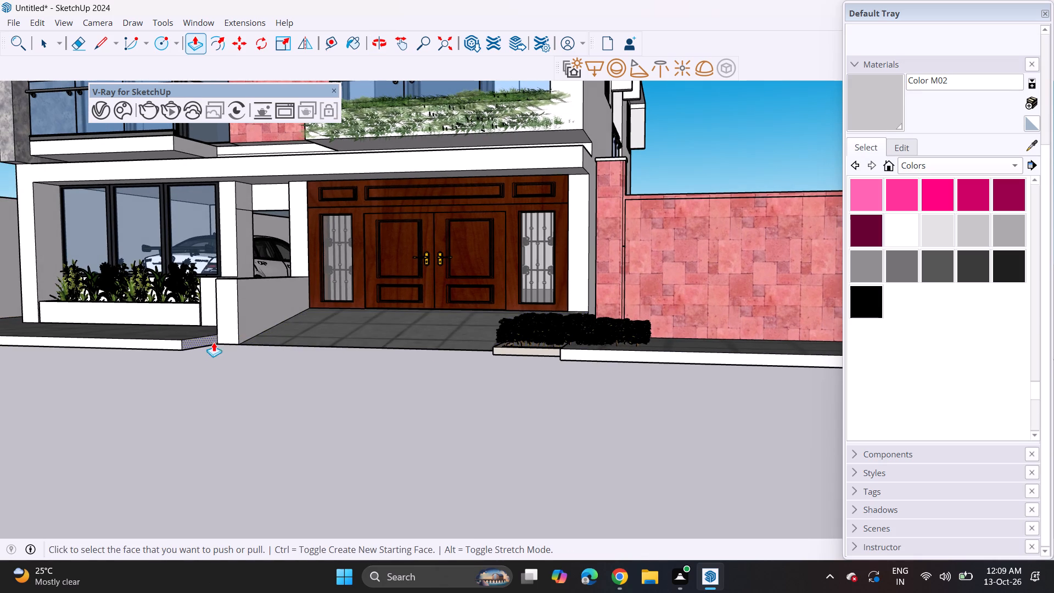
pyautogui.doubleClick(221, 334)
# Push the low entrance wall's end face back, and bring the adjoining paving's front face back flush with it.
pyautogui.moveTo(255, 350); pyautogui.dragTo(192, 401, button='middle')
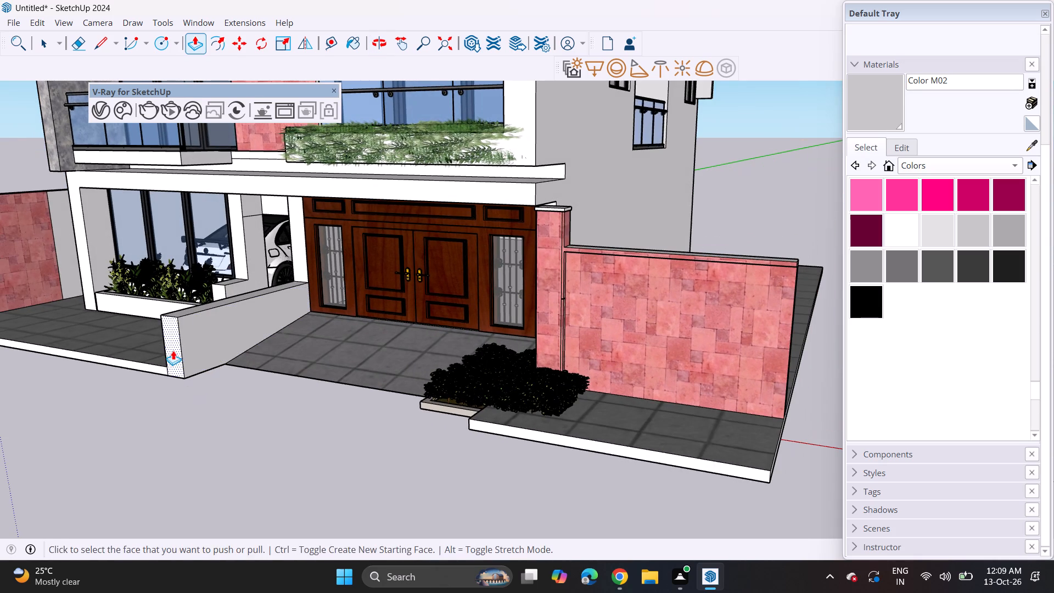
pyautogui.moveTo(173, 350); pyautogui.dragTo(190, 344)
pyautogui.click(196, 343)
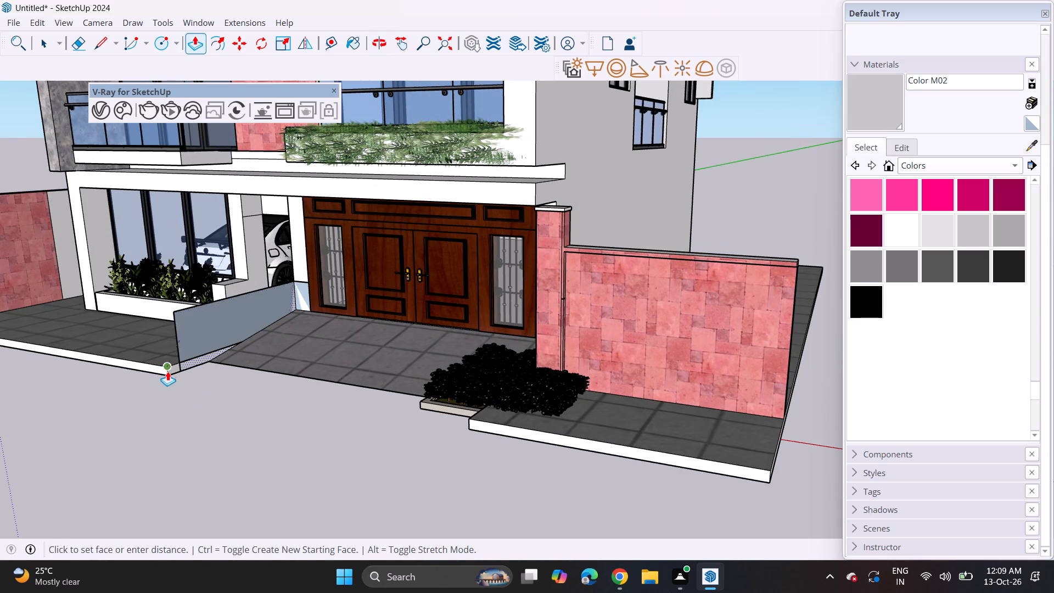
pyautogui.press('Escape')
pyautogui.click(188, 354)
pyautogui.click(204, 349)
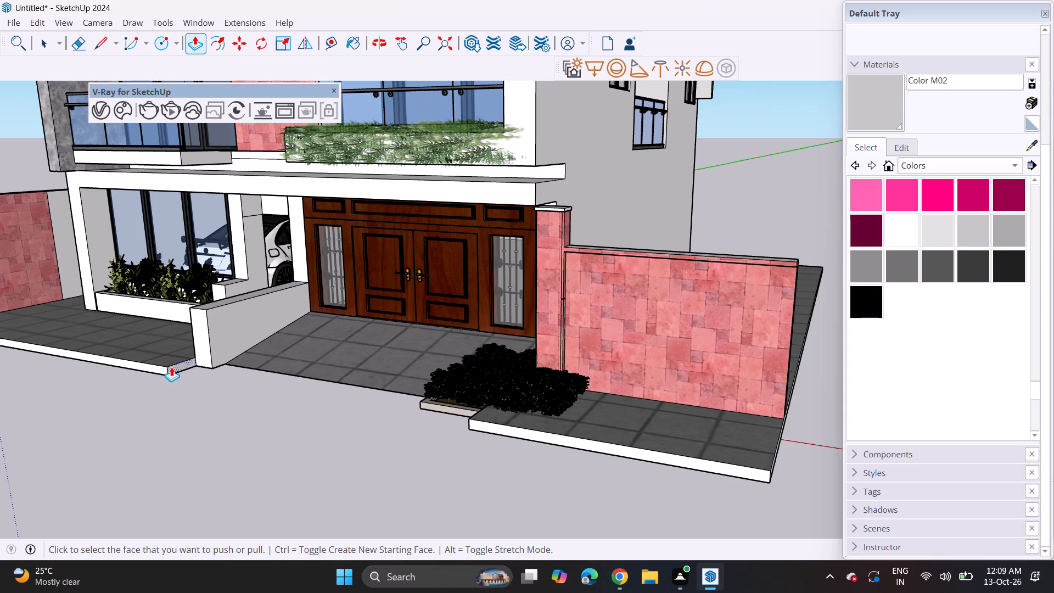
pyautogui.doubleClick(153, 373)
pyautogui.click(167, 359)
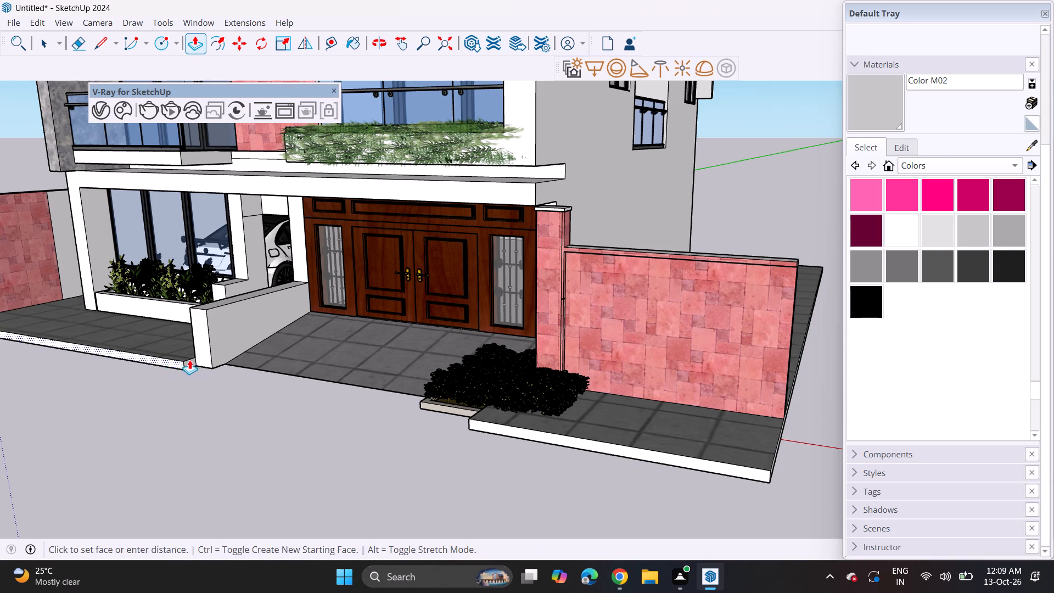
pyautogui.click(194, 359)
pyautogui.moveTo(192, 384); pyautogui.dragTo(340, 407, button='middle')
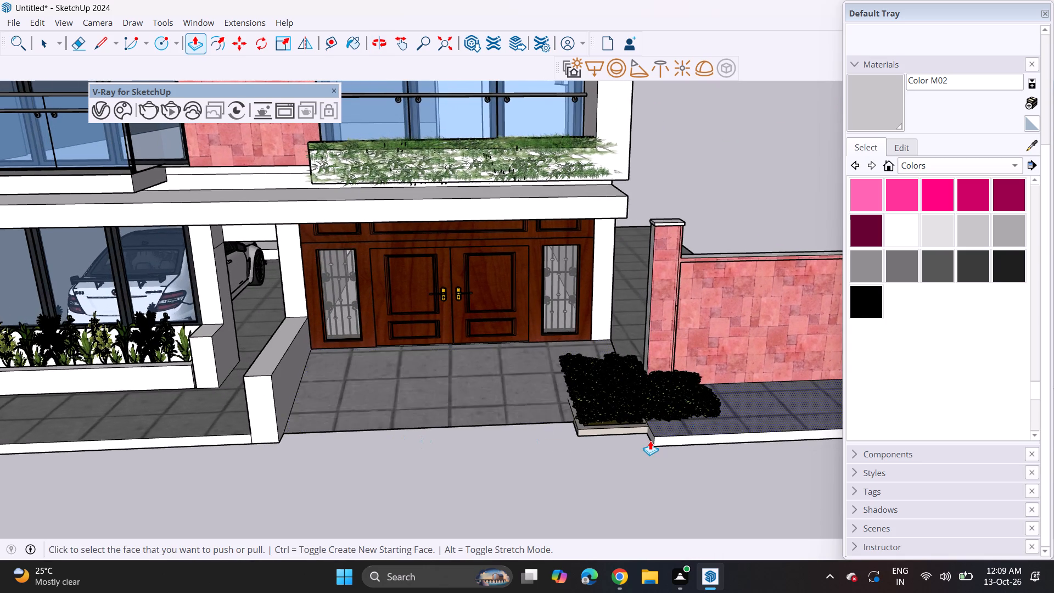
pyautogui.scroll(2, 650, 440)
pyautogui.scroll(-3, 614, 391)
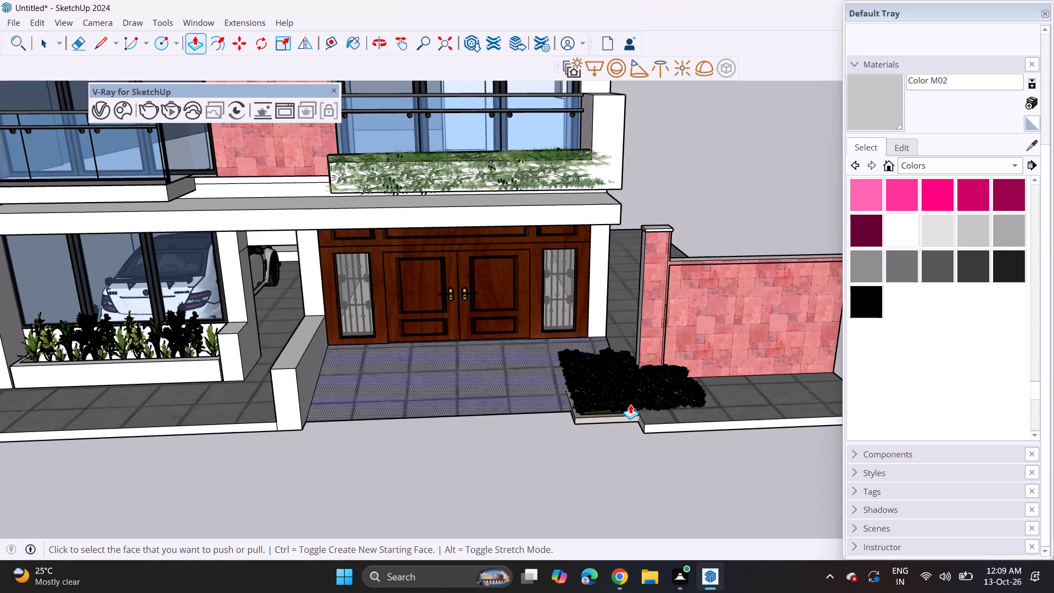
# Examine the whole building's exterior from the street corner, from the entrance paving up to the roof.
pyautogui.moveTo(675, 407); pyautogui.dragTo(448, 394, button='middle')
pyautogui.scroll(-3, 436, 367)
pyautogui.moveTo(481, 432); pyautogui.dragTo(498, 383, button='middle')
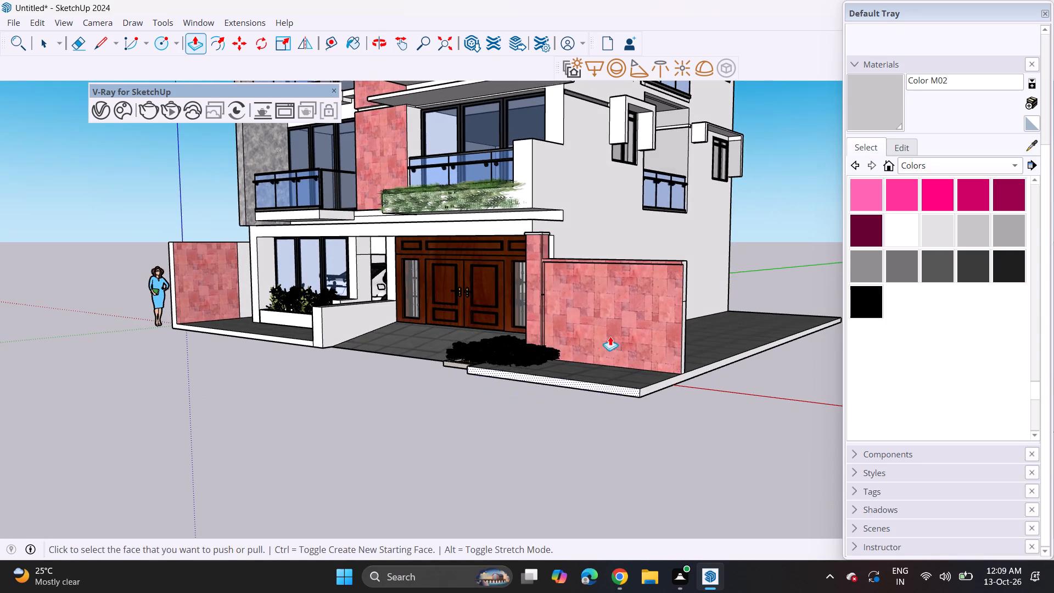
pyautogui.press('space')
pyautogui.click(765, 263)
pyautogui.scroll(-3, 562, 352)
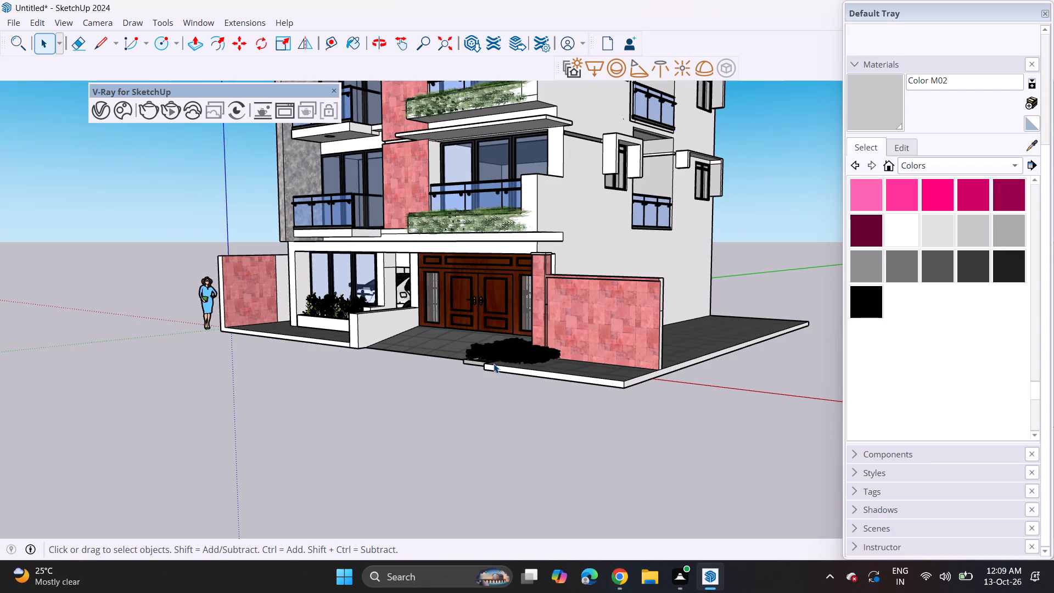
pyautogui.moveTo(494, 363); pyautogui.dragTo(466, 439, button='middle')
pyautogui.scroll(-6, 465, 404)
pyautogui.keyDown('shift'); pyautogui.moveTo(481, 450); pyautogui.dragTo(492, 482, button='middle'); pyautogui.keyUp('shift')
pyautogui.scroll(-3, 518, 409)
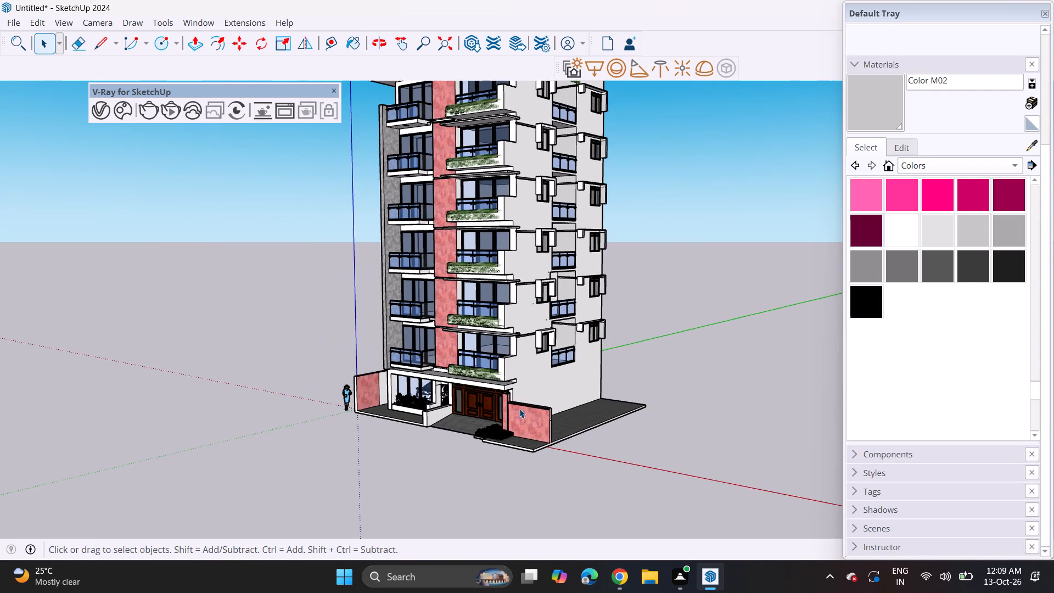
pyautogui.keyDown('shift'); pyautogui.moveTo(521, 409); pyautogui.dragTo(528, 462, button='middle'); pyautogui.keyUp('shift')
pyautogui.scroll(2, 539, 423)
pyautogui.moveTo(539, 412); pyautogui.dragTo(533, 355, button='middle')
pyautogui.keyDown('shift'); pyautogui.moveTo(530, 375); pyautogui.dragTo(542, 442, button='middle'); pyautogui.keyUp('shift')
pyautogui.scroll(-2, 549, 411)
pyautogui.moveTo(550, 433); pyautogui.dragTo(547, 410, button='middle')
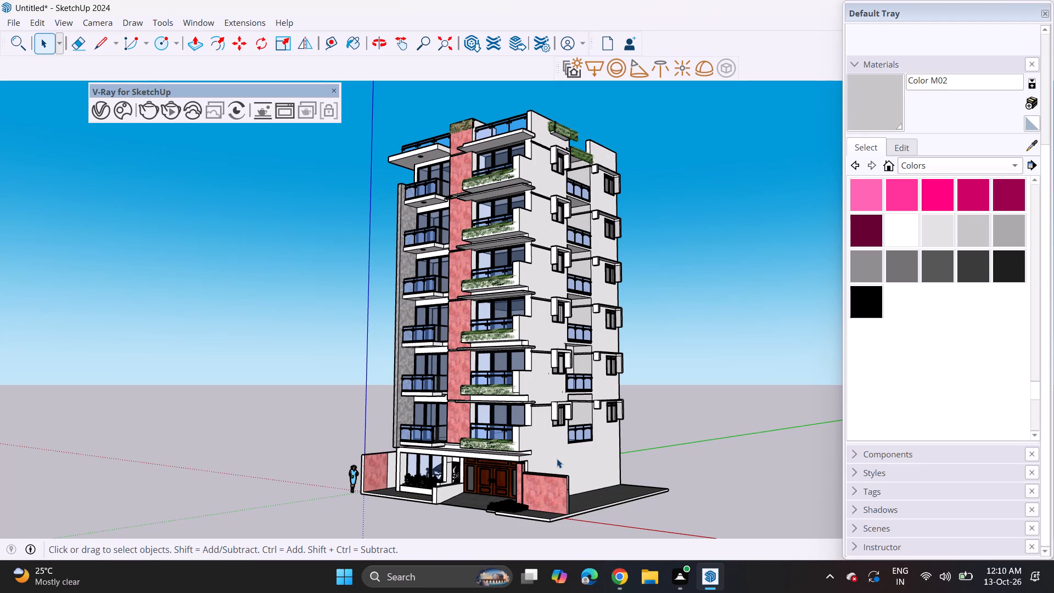
pyautogui.scroll(-3, 508, 329)
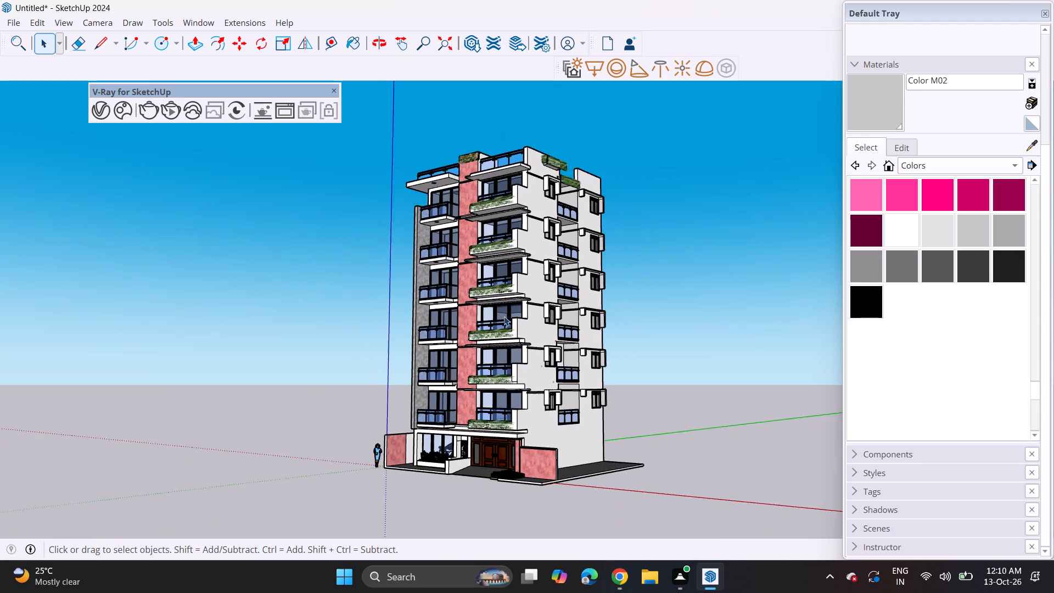
pyautogui.scroll(-2, 504, 316)
pyautogui.moveTo(381, 136); pyautogui.dragTo(596, 418)
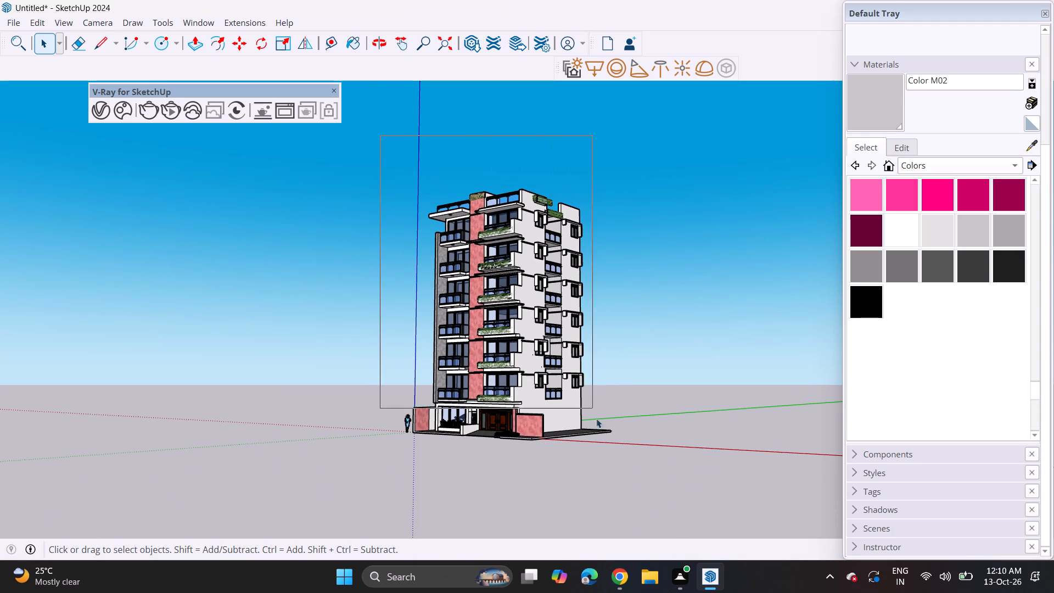
pyautogui.moveTo(596, 418); pyautogui.dragTo(641, 493)
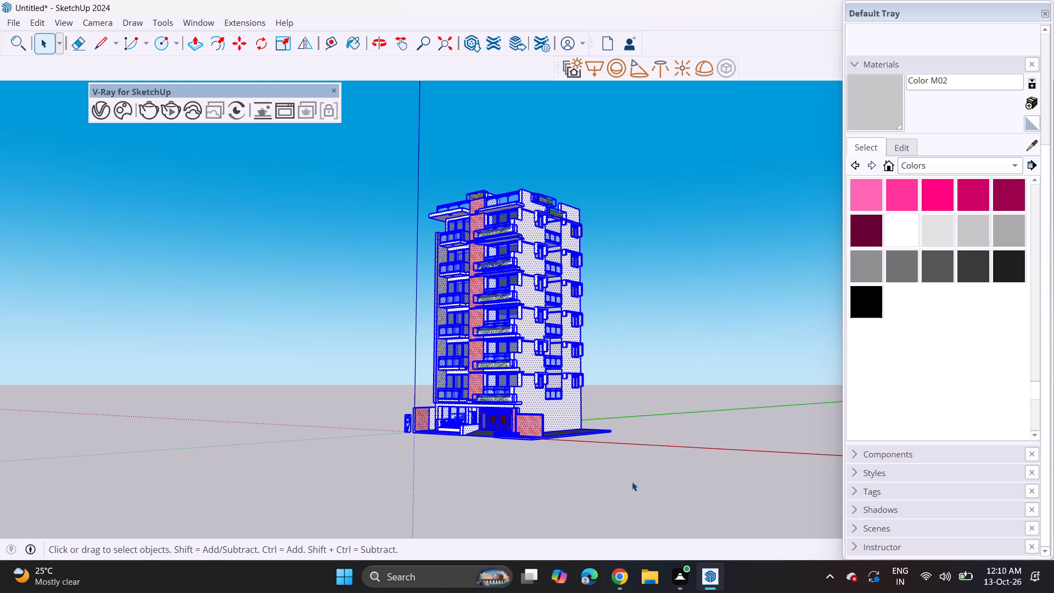
pyautogui.click(621, 429)
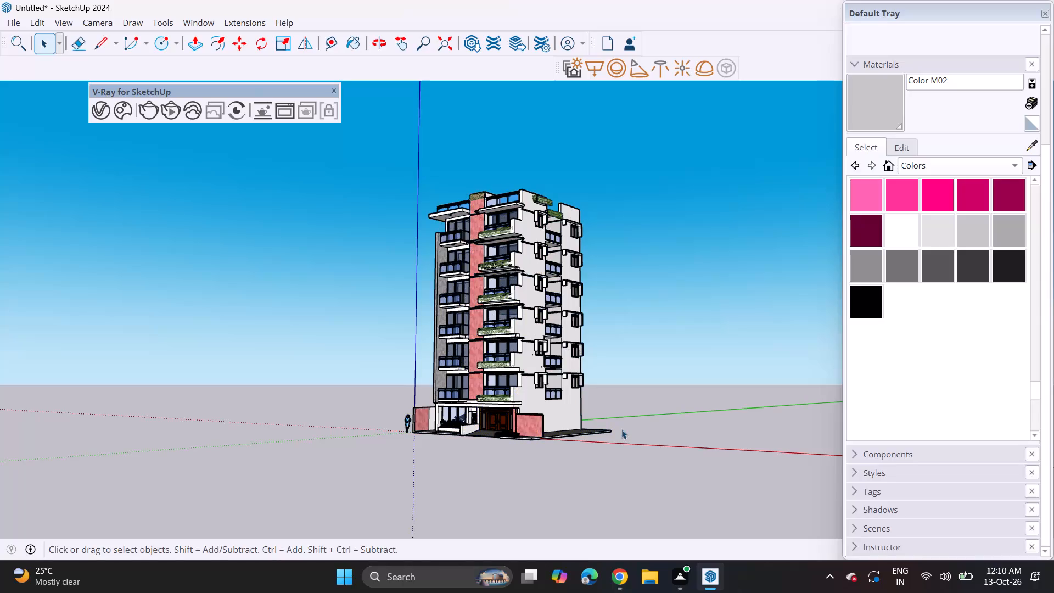
# Import the Flora+17 potted palm model from the Downloads folder and place it on the roof behind the tiled tower.
pyautogui.moveTo(502, 191); pyautogui.dragTo(501, 268, button='middle')
pyautogui.moveTo(478, 180); pyautogui.dragTo(489, 240, button='middle')
pyautogui.scroll(3, 484, 188)
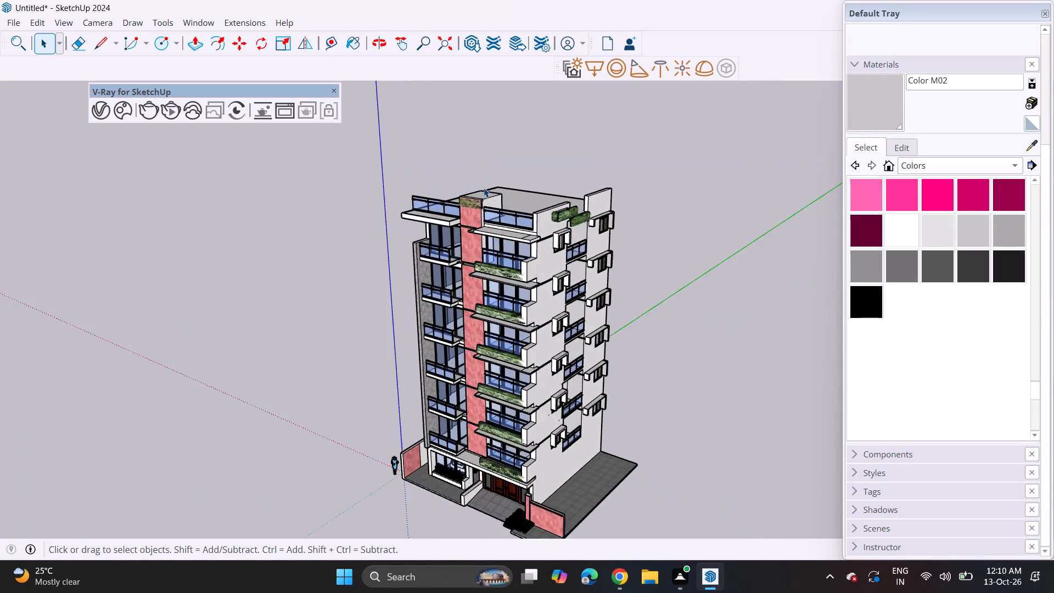
pyautogui.scroll(17, 484, 188)
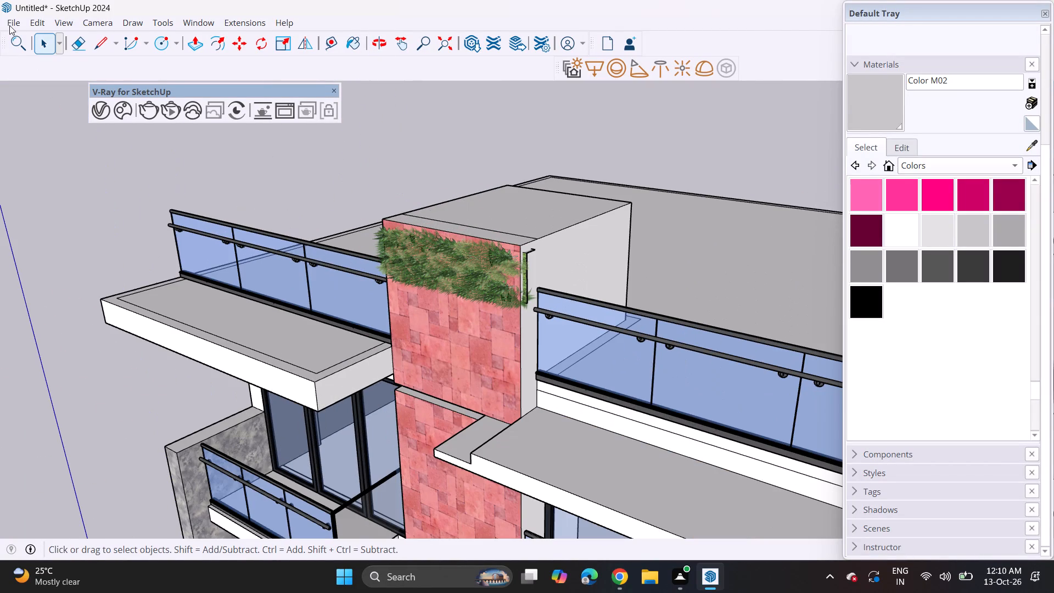
pyautogui.click(12, 24)
pyautogui.click(47, 217)
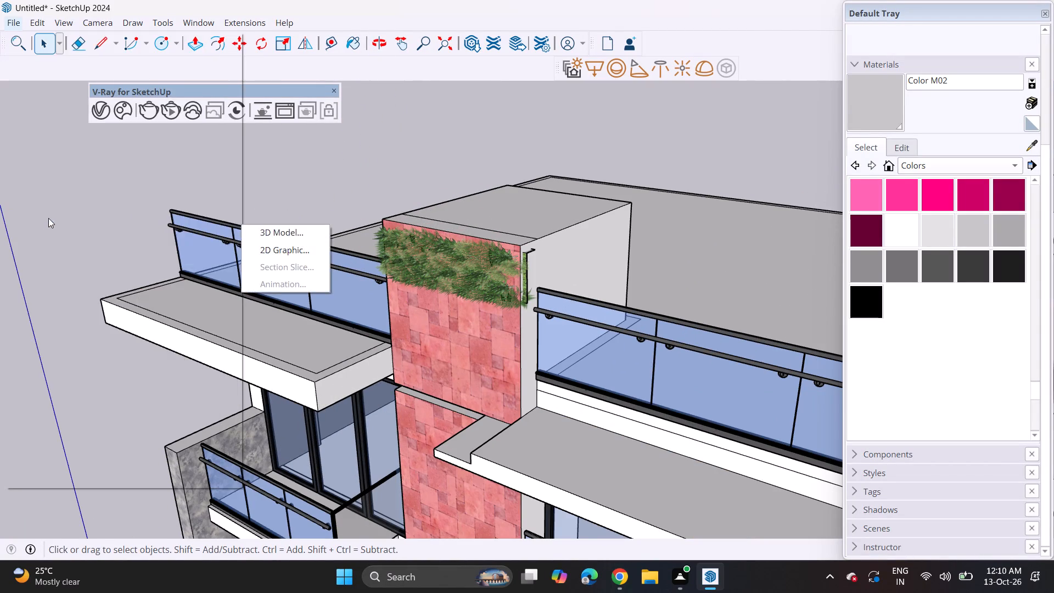
pyautogui.scroll(-10, 274, 201)
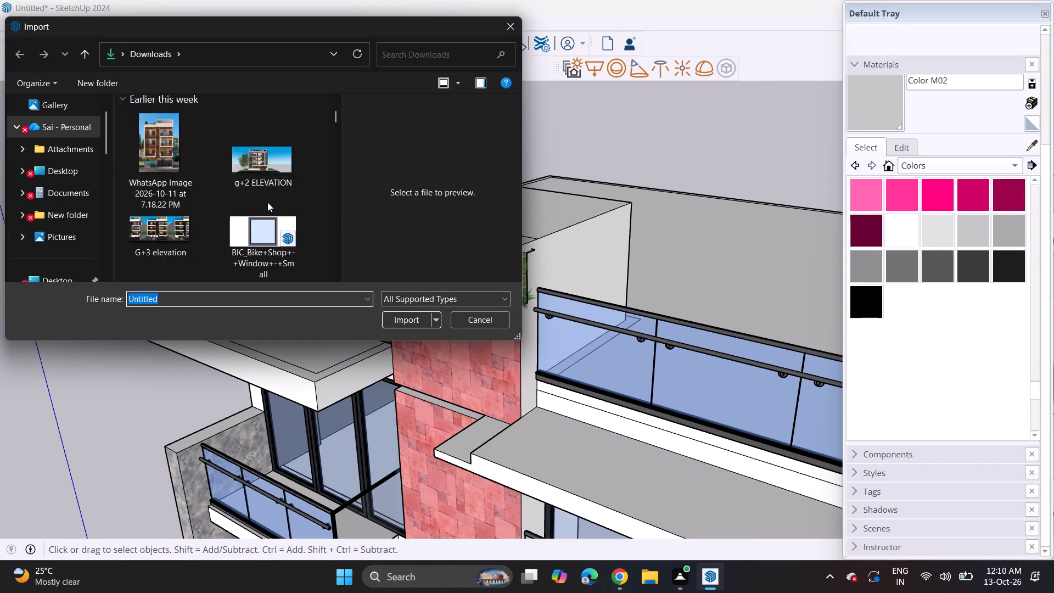
pyautogui.scroll(-17, 267, 202)
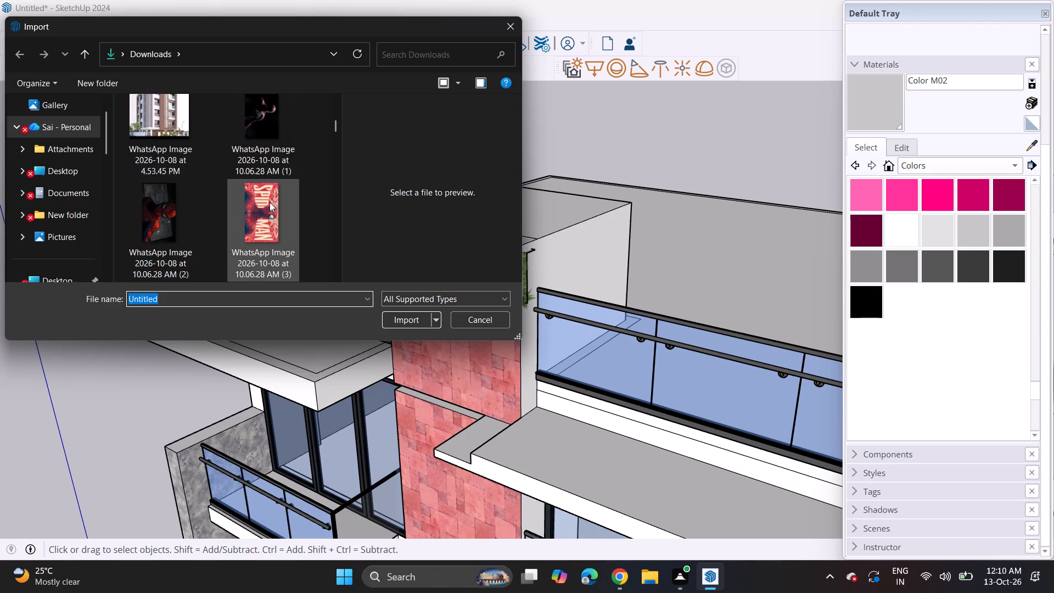
pyautogui.scroll(-12, 270, 202)
pyautogui.scroll(2, 270, 205)
pyautogui.scroll(-1, 270, 205)
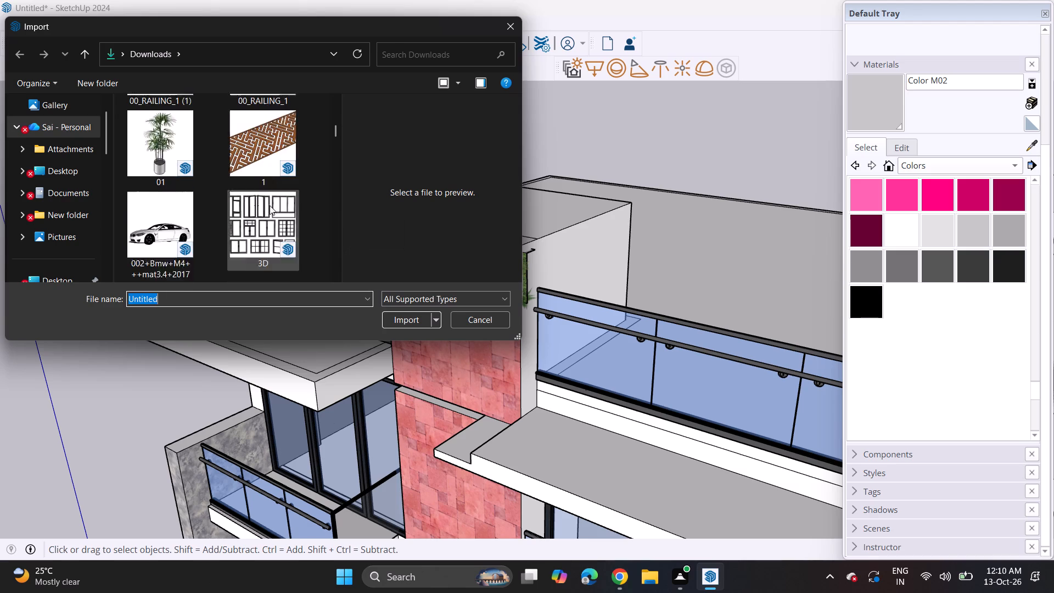
pyautogui.scroll(-8, 270, 205)
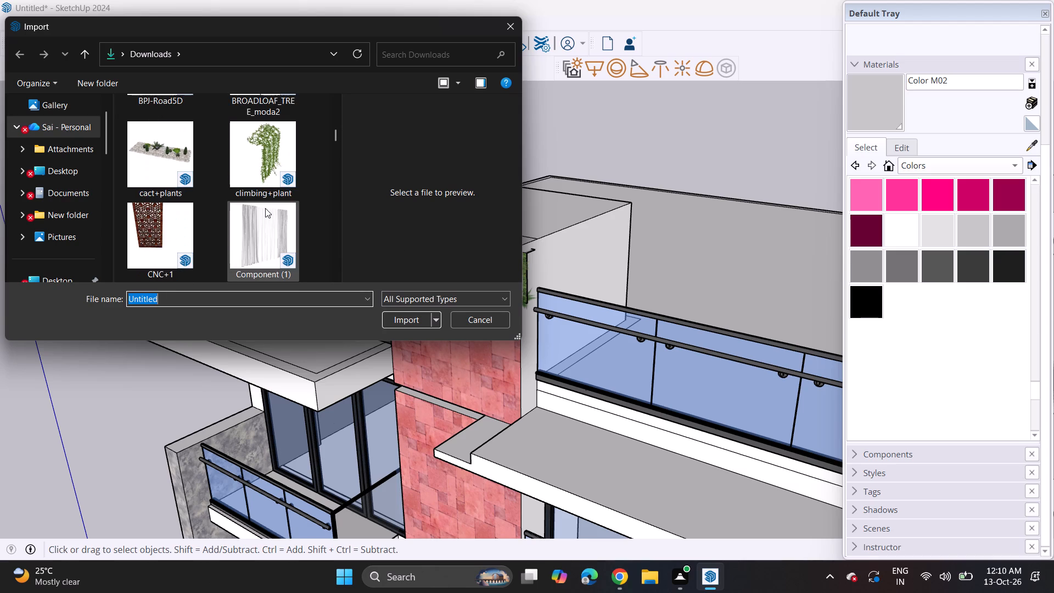
pyautogui.scroll(-2, 265, 208)
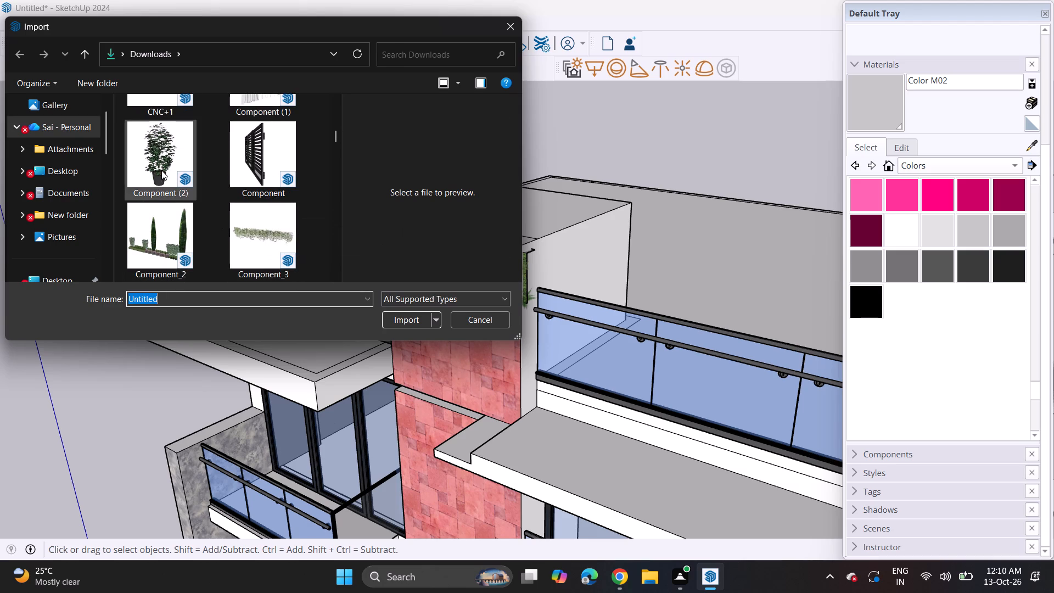
pyautogui.click(161, 170)
pyautogui.scroll(-4, 245, 208)
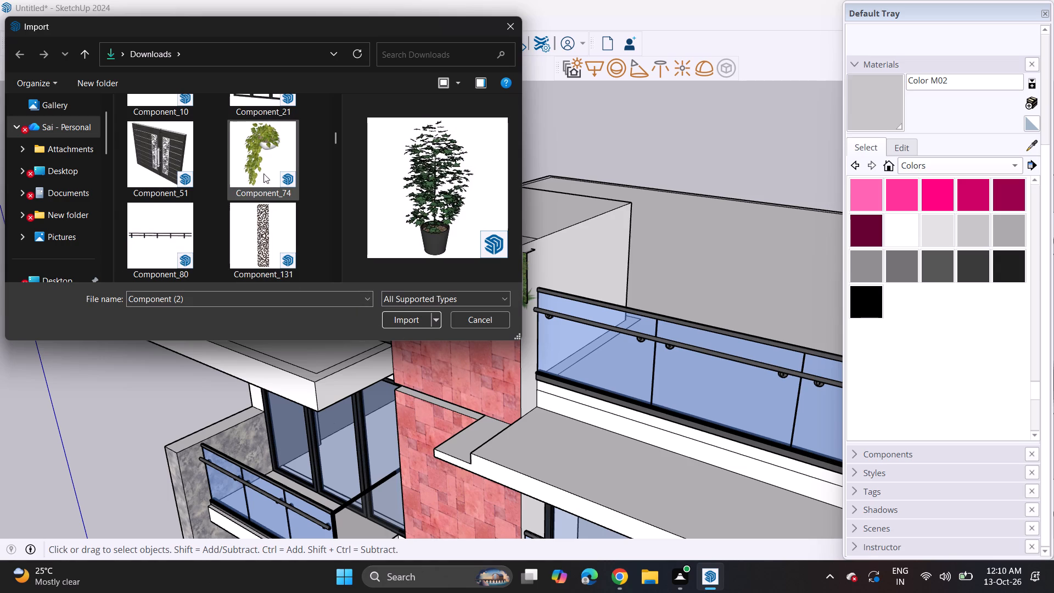
pyautogui.scroll(-6, 259, 168)
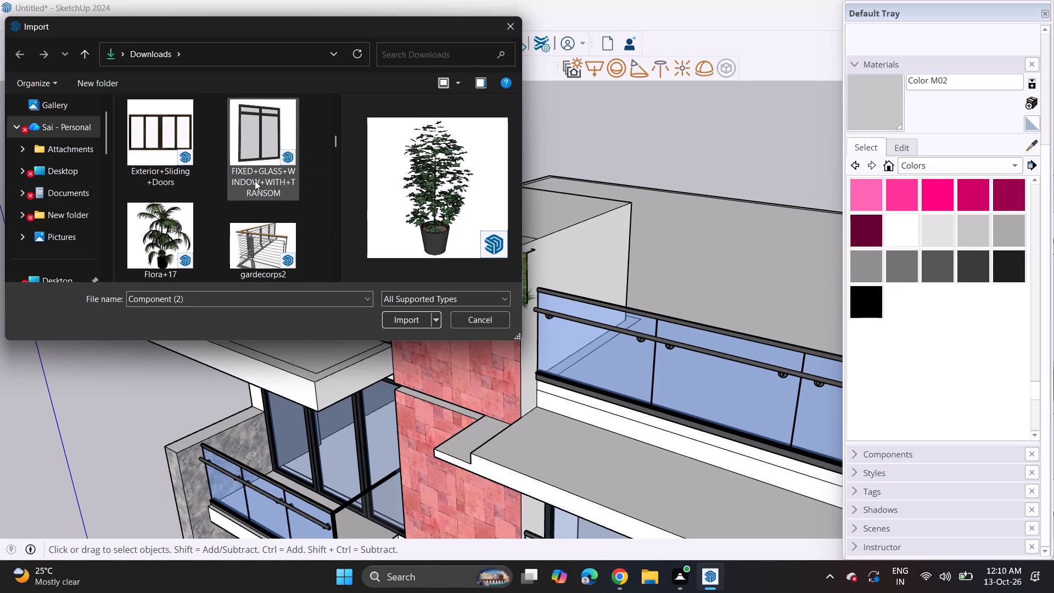
pyautogui.click(150, 236)
pyautogui.click(408, 318)
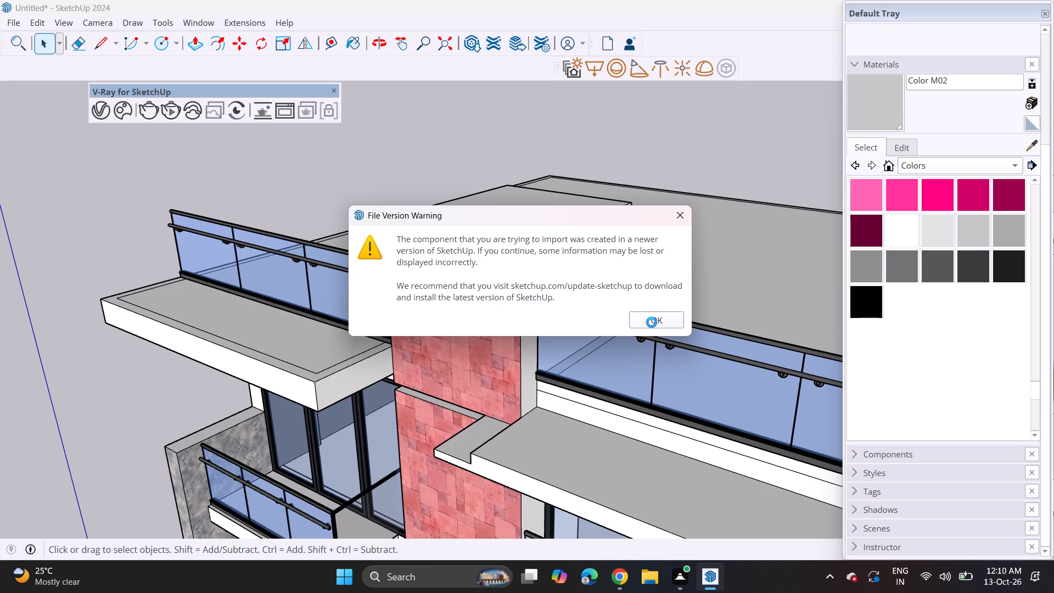
pyautogui.click(655, 318)
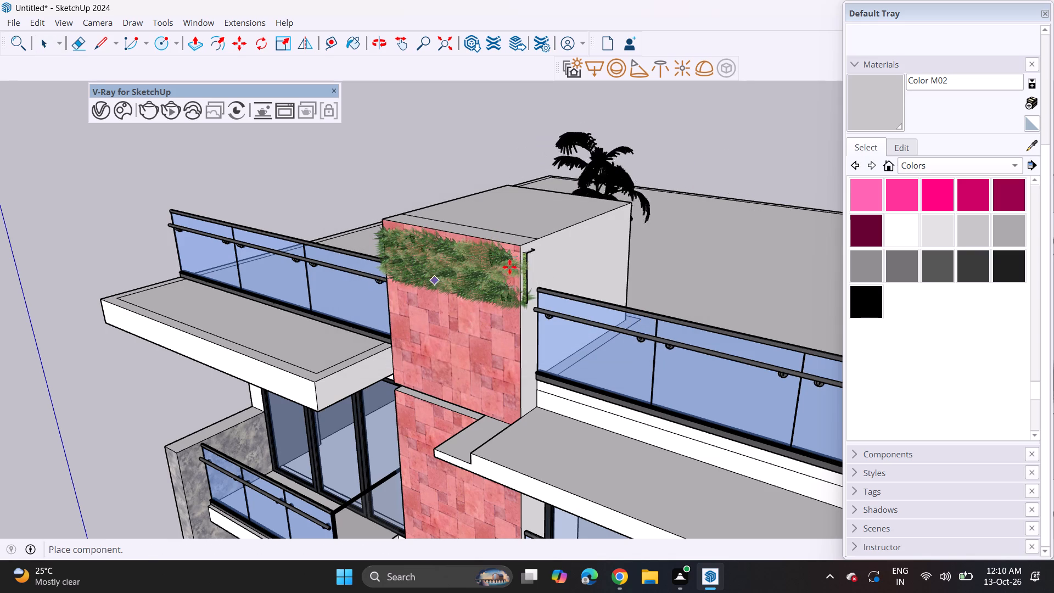
pyautogui.click(535, 270)
pyautogui.click(673, 231)
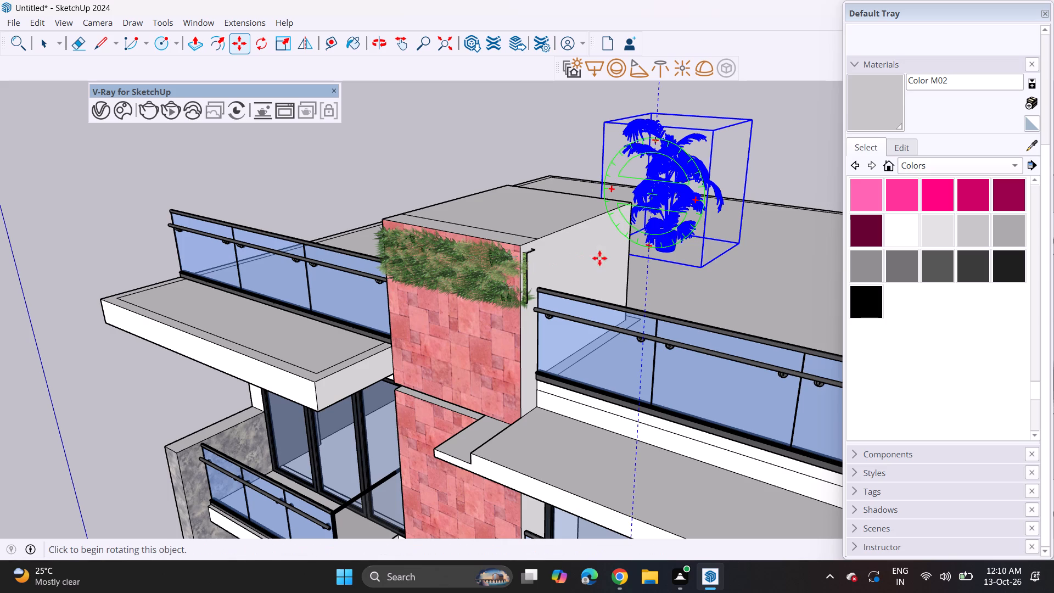
# Move the potted palm onto the top of the red-tiled tower, at its front edge above the hanging greenery.
pyautogui.click(666, 234)
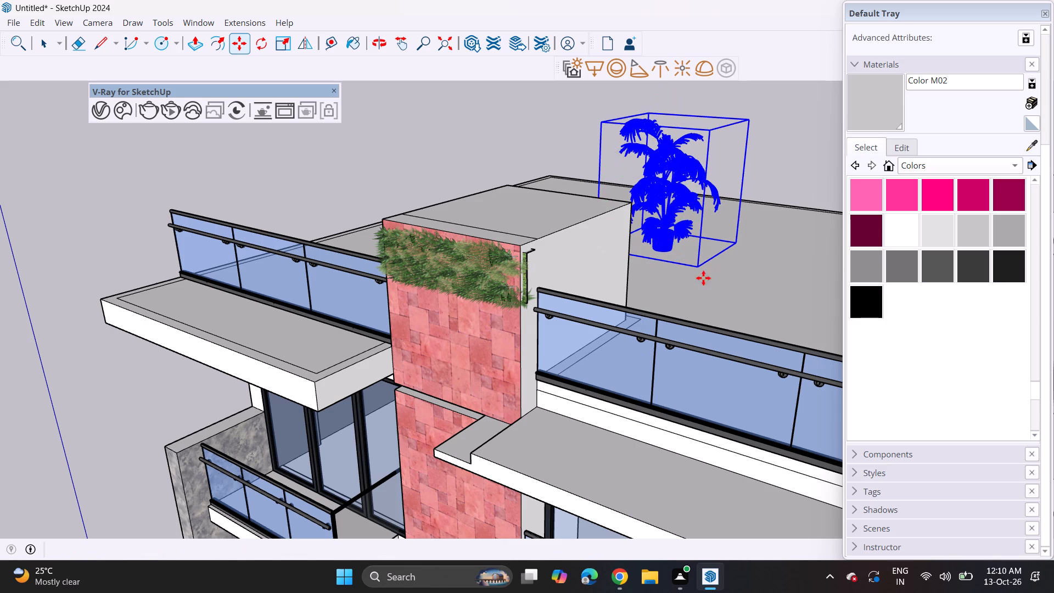
pyautogui.click(665, 212)
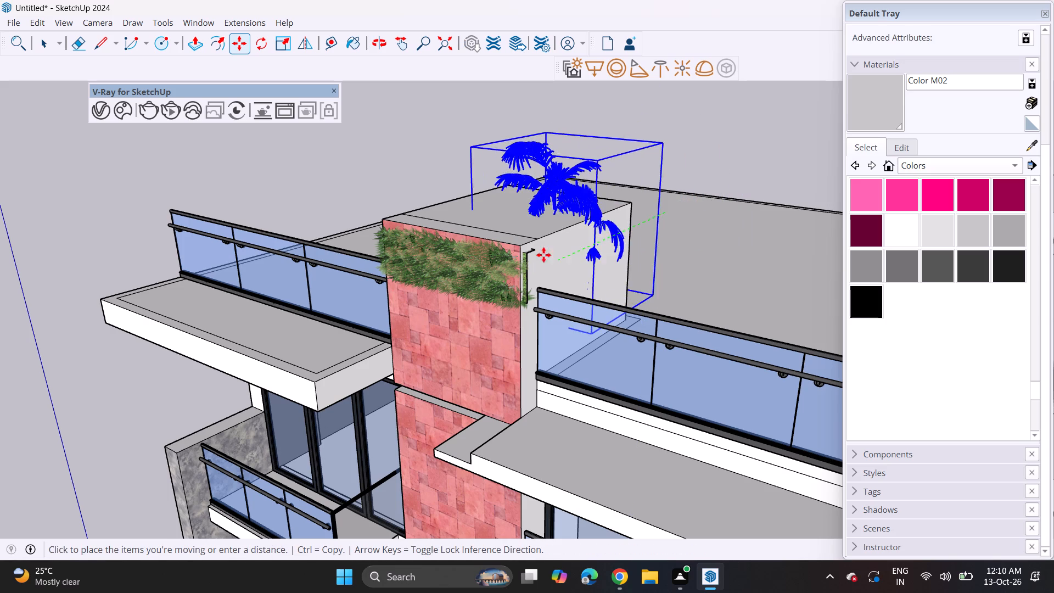
pyautogui.click(518, 233)
pyautogui.press('space')
pyautogui.click(698, 273)
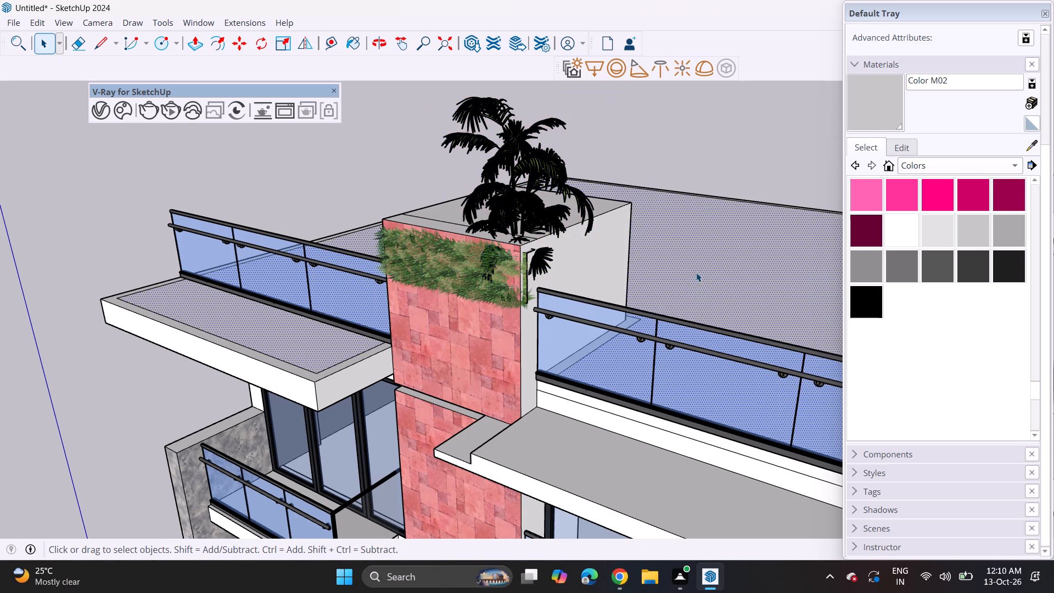
# Examine the rooftop palm and the full facade from a distance and from several angles.
pyautogui.scroll(-4, 532, 327)
pyautogui.moveTo(520, 359); pyautogui.dragTo(547, 270, button='middle')
pyautogui.scroll(-4, 542, 272)
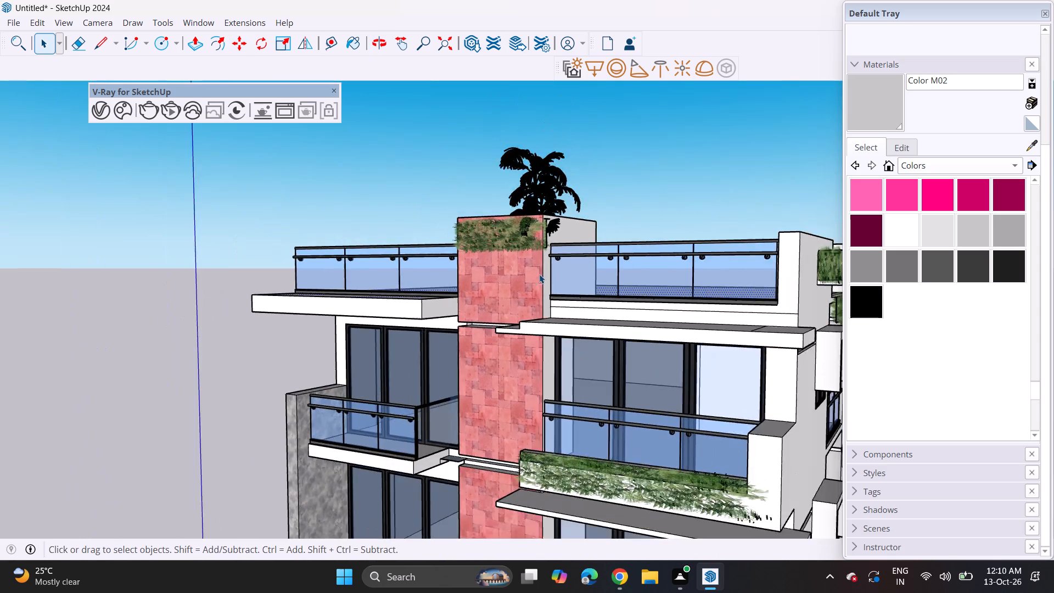
pyautogui.scroll(-10, 539, 274)
pyautogui.moveTo(560, 388); pyautogui.dragTo(561, 332, button='middle')
pyautogui.scroll(-5, 559, 344)
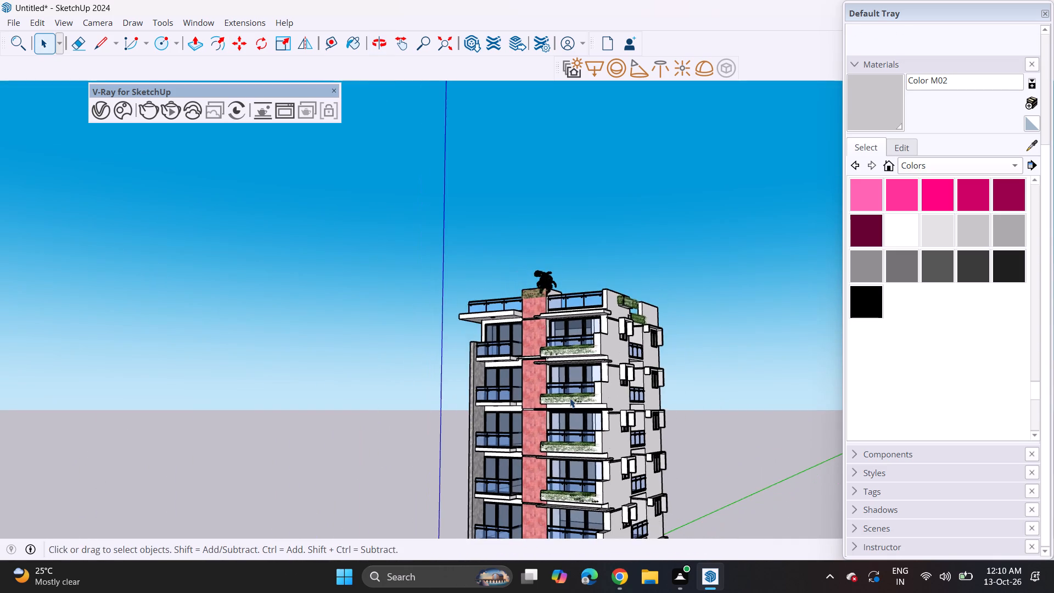
pyautogui.moveTo(568, 428); pyautogui.dragTo(537, 284, button='middle')
pyautogui.scroll(-3, 523, 274)
pyautogui.keyDown('shift'); pyautogui.moveTo(518, 300); pyautogui.dragTo(475, 299, button='middle'); pyautogui.keyUp('shift')
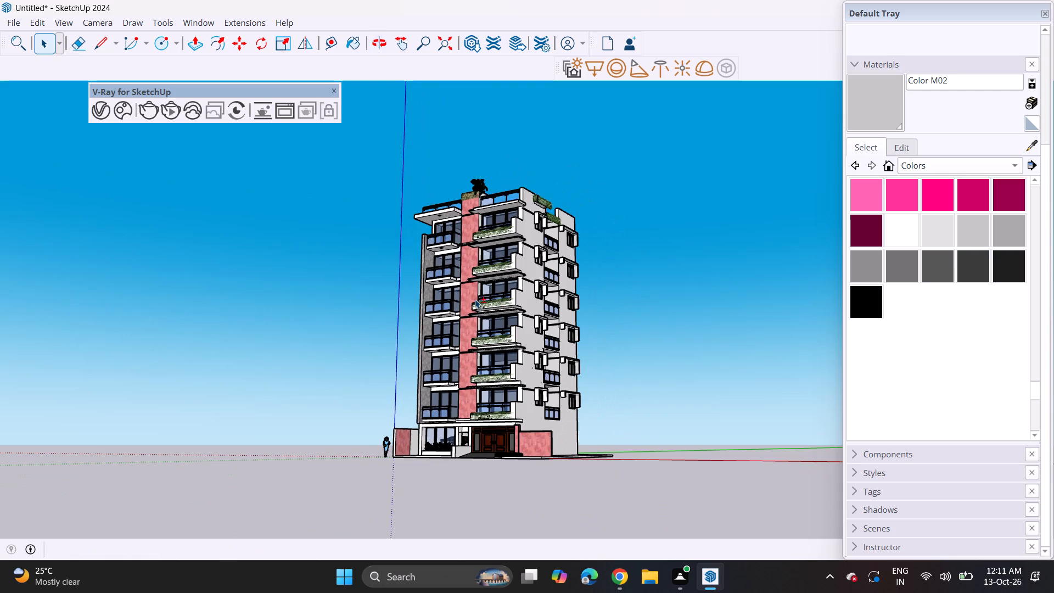
pyautogui.moveTo(475, 301); pyautogui.dragTo(540, 402, button='middle')
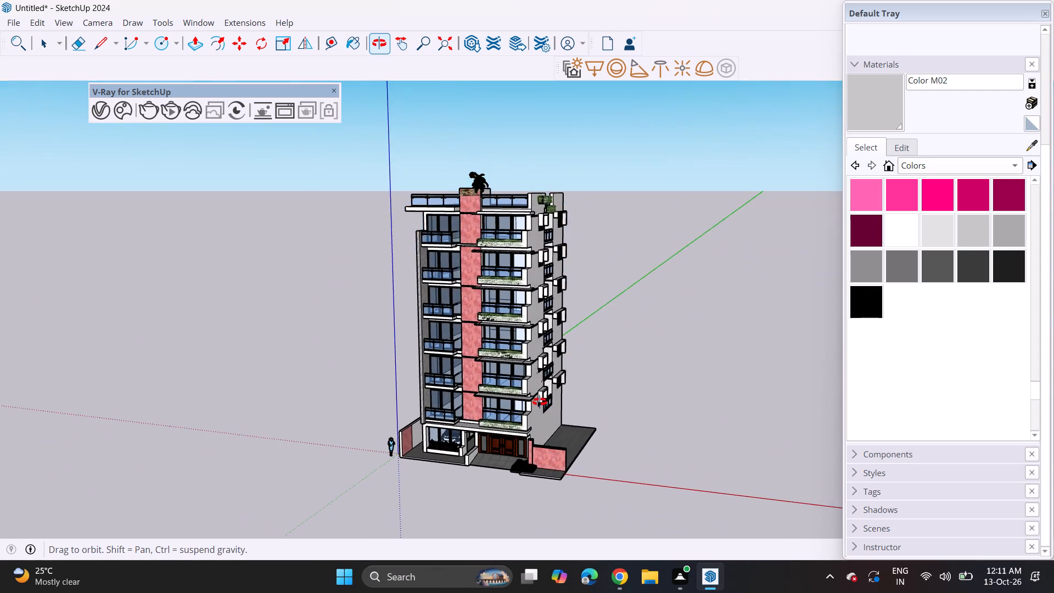
pyautogui.moveTo(540, 402); pyautogui.dragTo(563, 396, button='middle')
# Delete the horizontal line across the back face of the tiled boundary wall beside the gate pillar.
pyautogui.scroll(9, 587, 443)
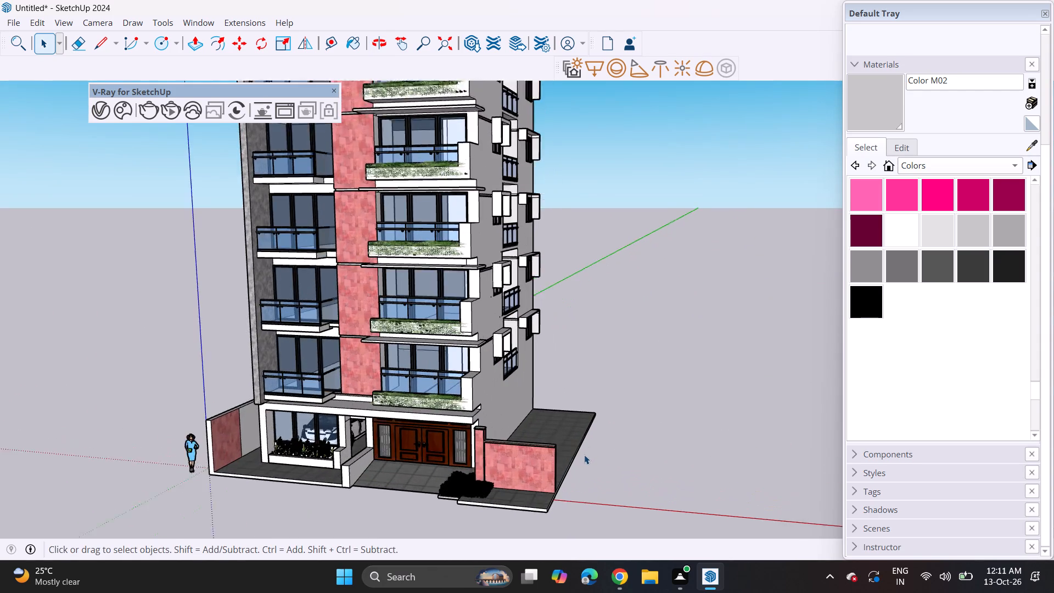
pyautogui.scroll(1, 584, 455)
pyautogui.moveTo(581, 456); pyautogui.dragTo(549, 485, button='middle')
pyautogui.scroll(3, 549, 485)
pyautogui.moveTo(539, 491); pyautogui.dragTo(539, 491, button='middle')
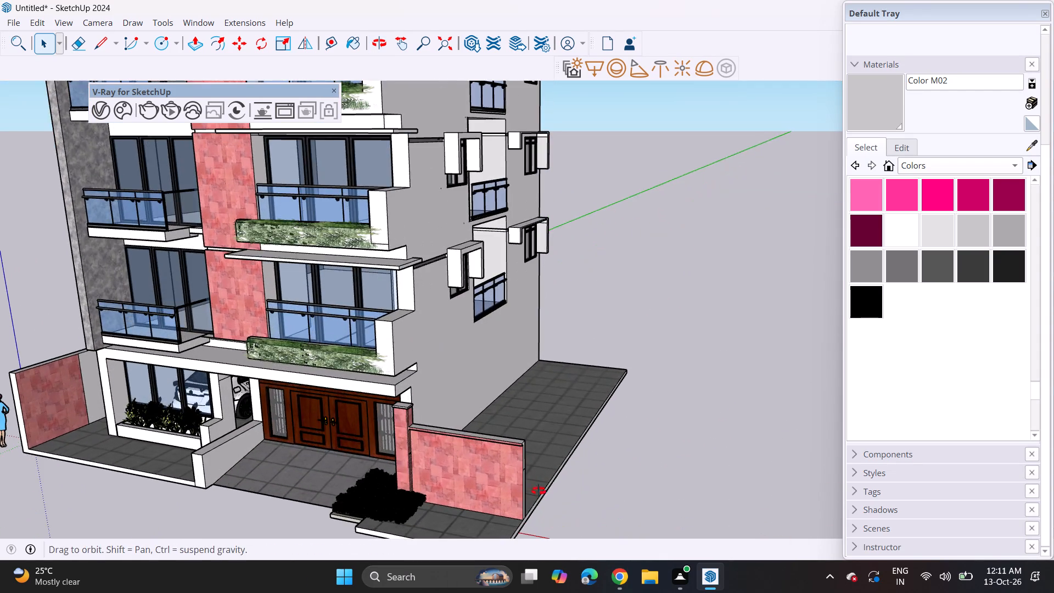
pyautogui.moveTo(539, 491); pyautogui.dragTo(212, 447, button='middle')
pyautogui.scroll(1, 223, 447)
pyautogui.moveTo(464, 427); pyautogui.dragTo(157, 431, button='middle')
pyautogui.scroll(1, 265, 435)
pyautogui.scroll(4, 329, 370)
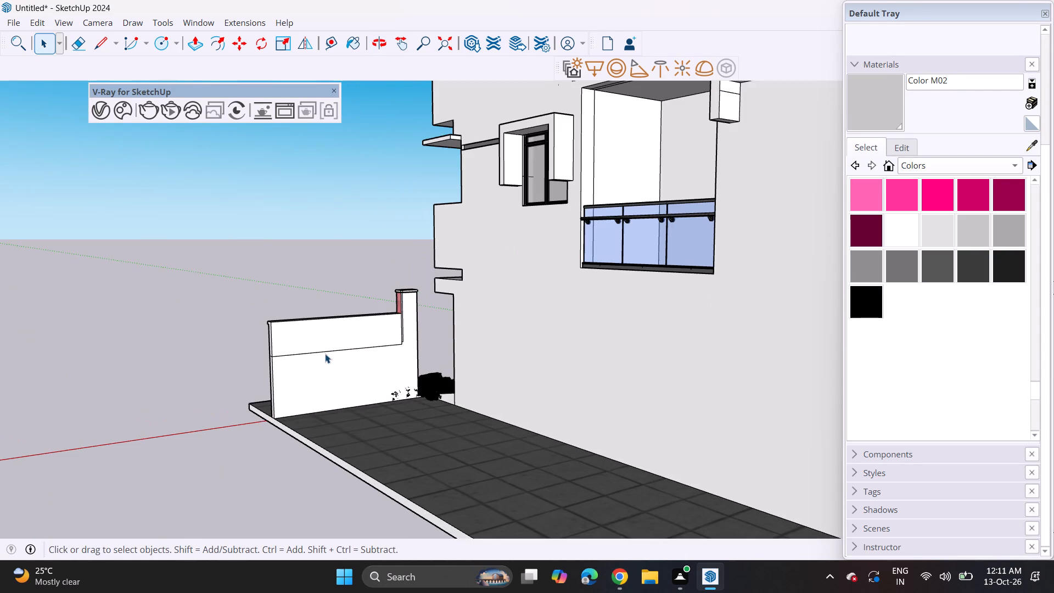
pyautogui.click(324, 349)
pyautogui.click(324, 353)
pyautogui.press('Delete')
# Draw a vertical line on the boundary wall's back face near its free end, from the top edge down to the paving.
pyautogui.click(102, 33)
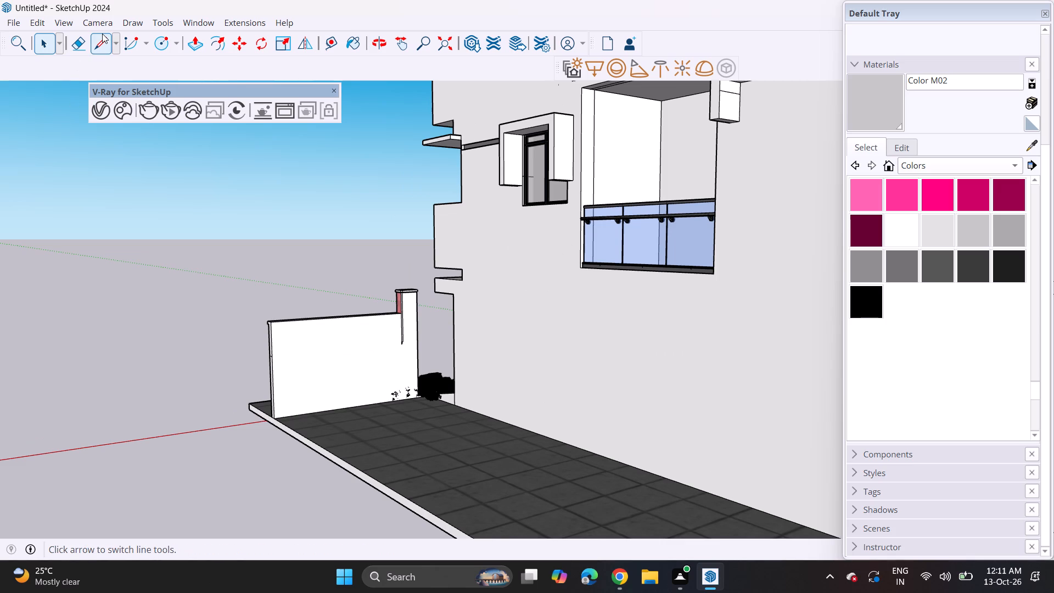
pyautogui.scroll(8, 296, 334)
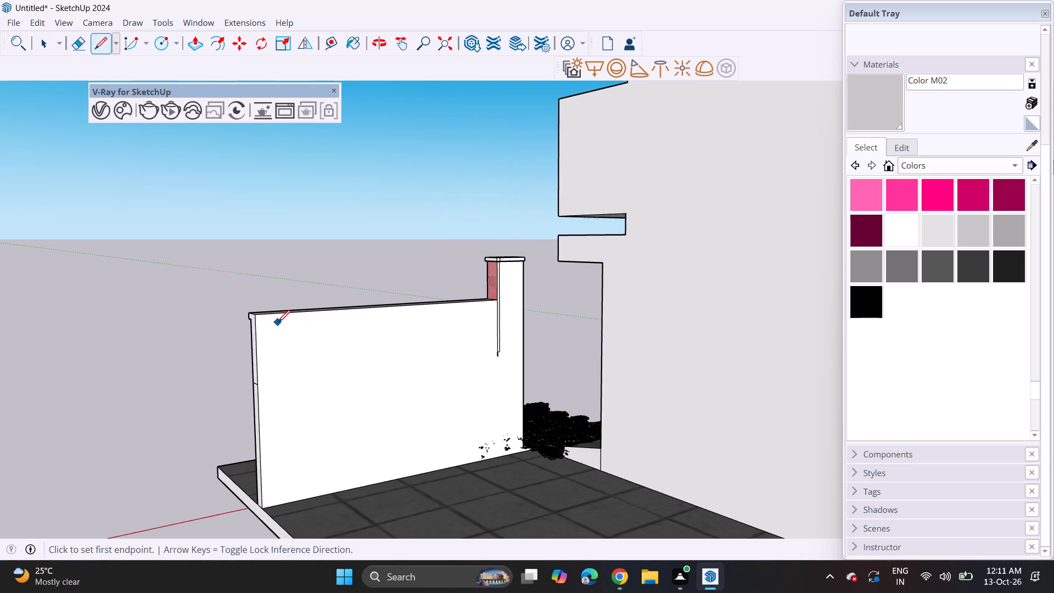
pyautogui.click(268, 312)
pyautogui.click(278, 507)
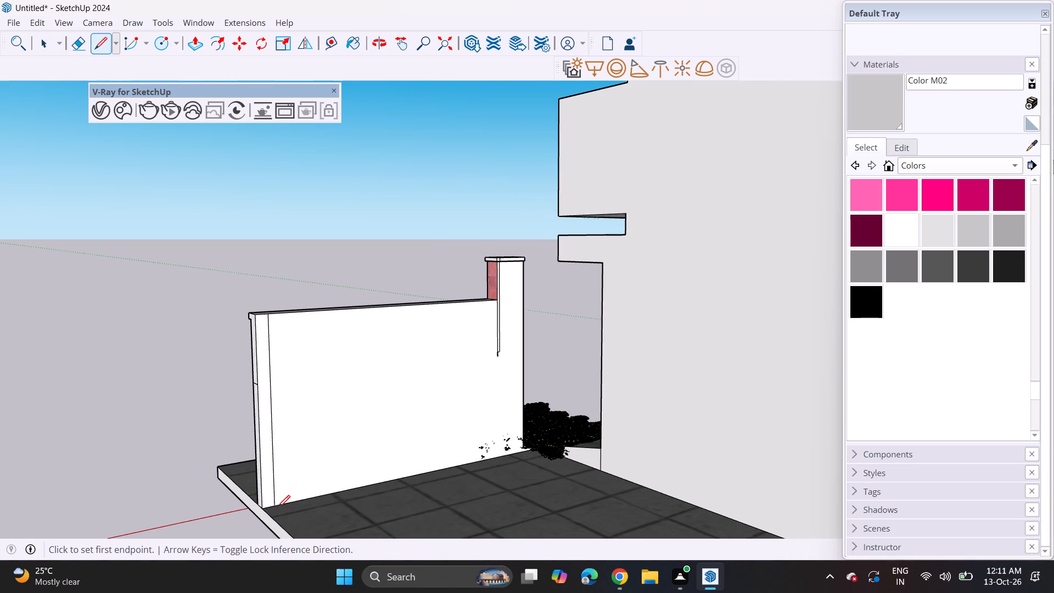
# Push/Pull the narrow strip on the tiled wall's back face along the paving to its rear corner, forming the side boundary wall.
pyautogui.scroll(-10, 254, 419)
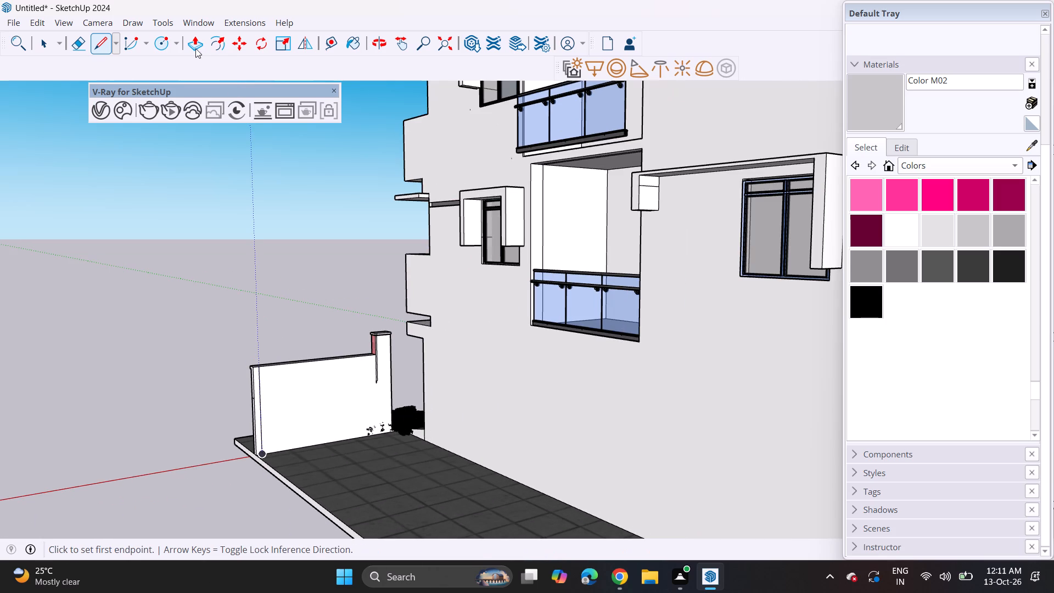
pyautogui.click(195, 48)
pyautogui.click(257, 432)
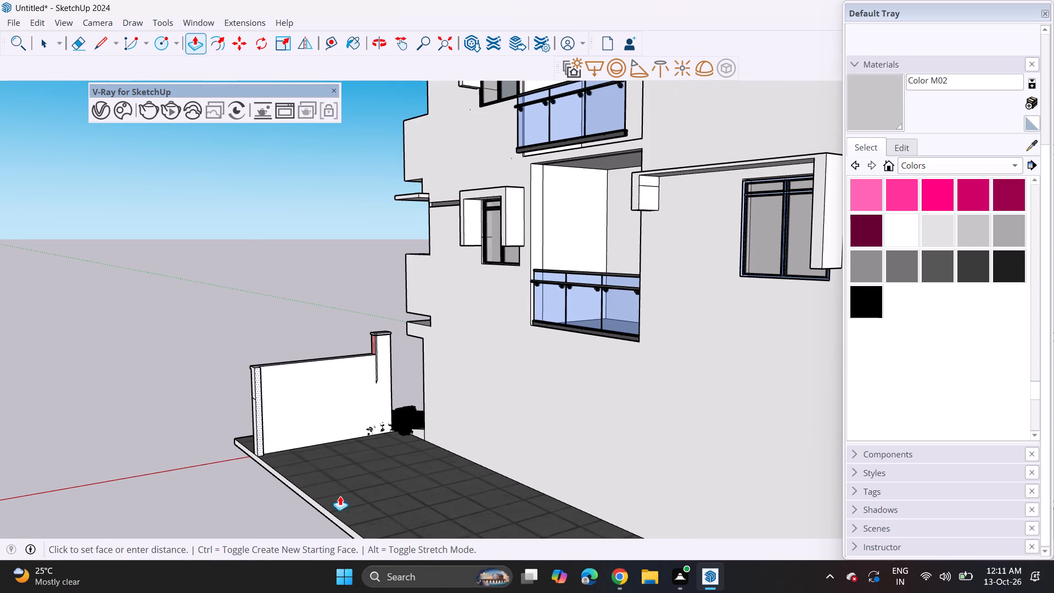
pyautogui.scroll(-11, 329, 501)
pyautogui.moveTo(316, 492); pyautogui.dragTo(280, 346, button='middle')
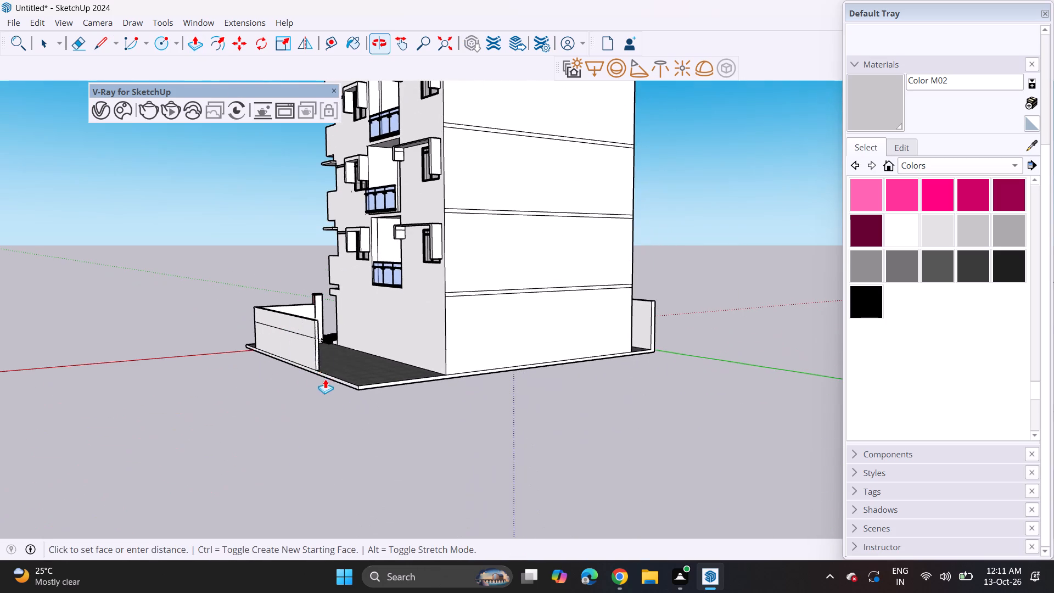
pyautogui.click(358, 386)
# Draw a vertical line on the new side boundary wall's inner face near its rear end, between the paving and the top edge.
pyautogui.moveTo(383, 368); pyautogui.dragTo(425, 427, button='middle')
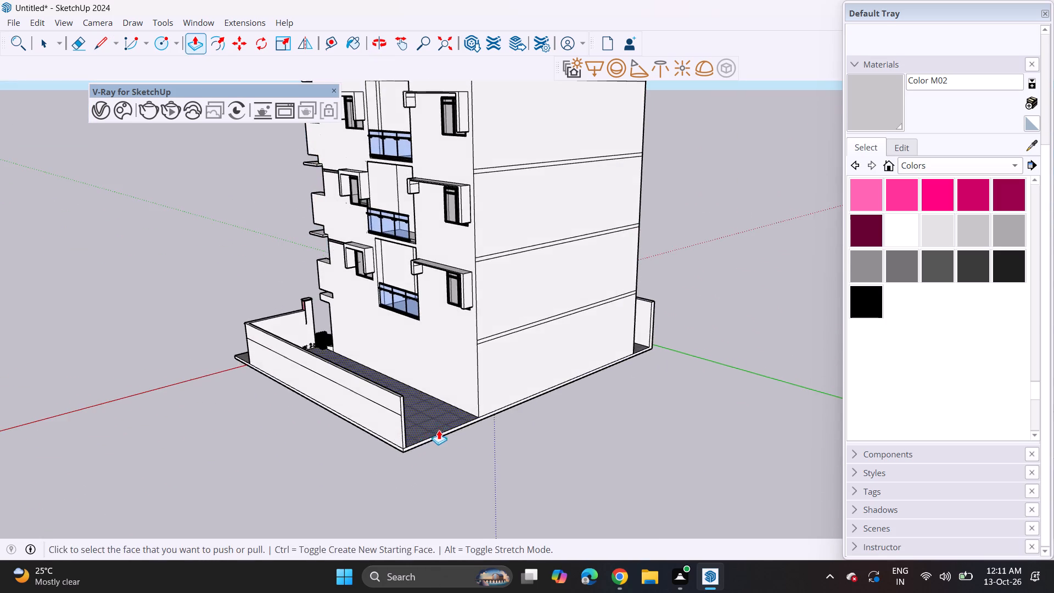
pyautogui.moveTo(443, 433); pyautogui.dragTo(769, 456, button='middle')
pyautogui.moveTo(605, 435); pyautogui.dragTo(874, 400, button='middle')
pyautogui.scroll(1, 582, 388)
pyautogui.moveTo(582, 388); pyautogui.dragTo(383, 434, button='middle')
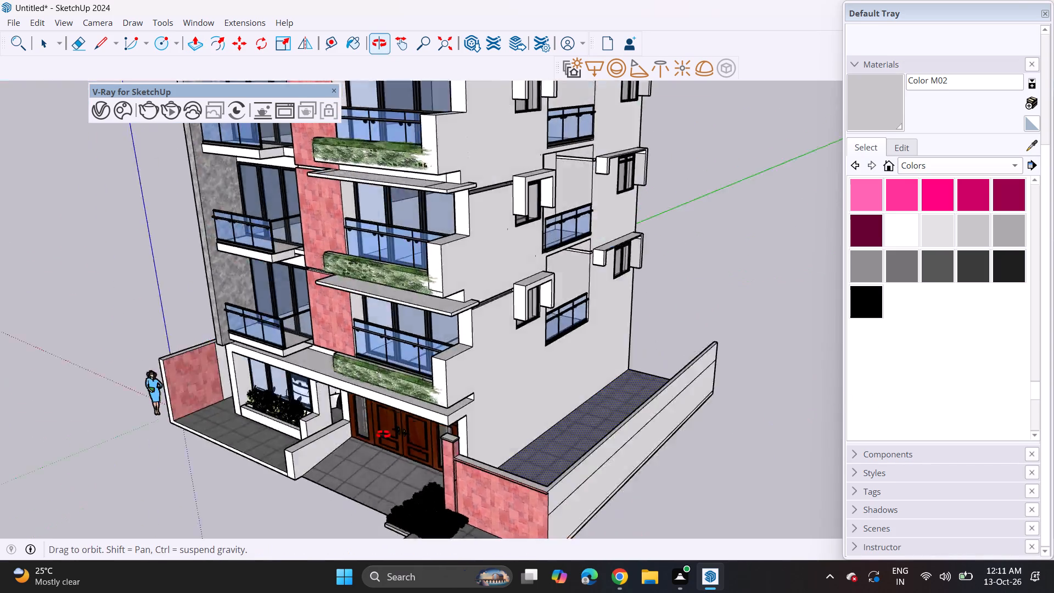
pyautogui.moveTo(383, 434); pyautogui.dragTo(271, 438, button='middle')
pyautogui.moveTo(781, 411); pyautogui.dragTo(153, 331, button='middle')
pyautogui.scroll(4, 279, 447)
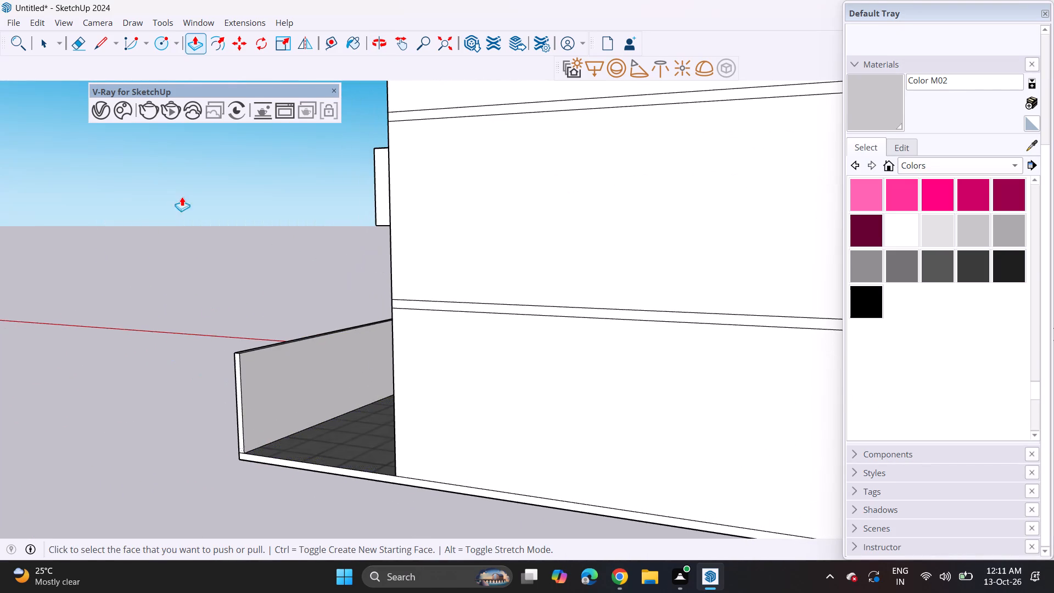
pyautogui.click(99, 49)
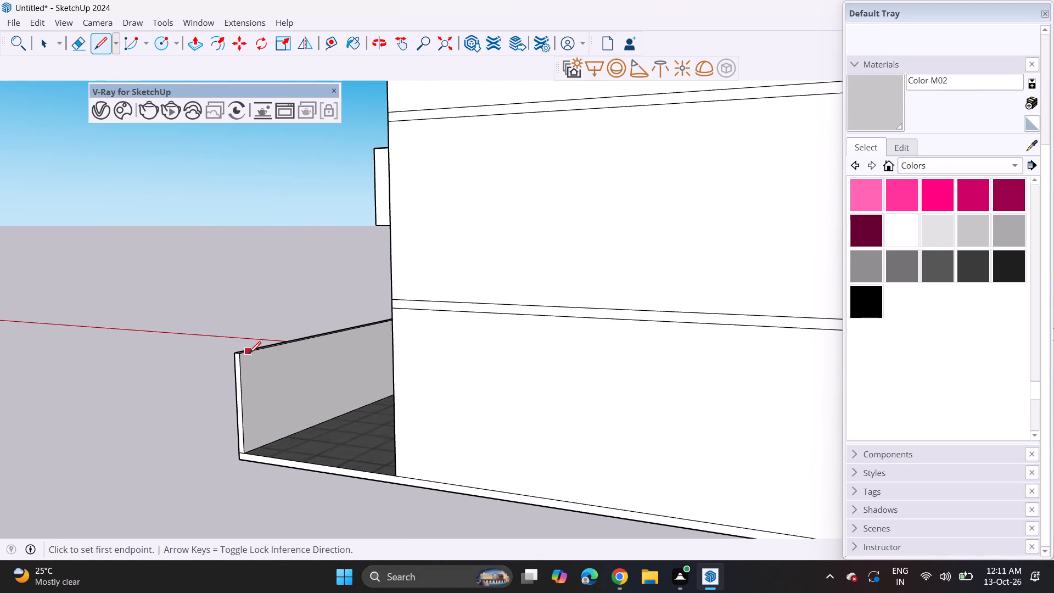
pyautogui.click(249, 354)
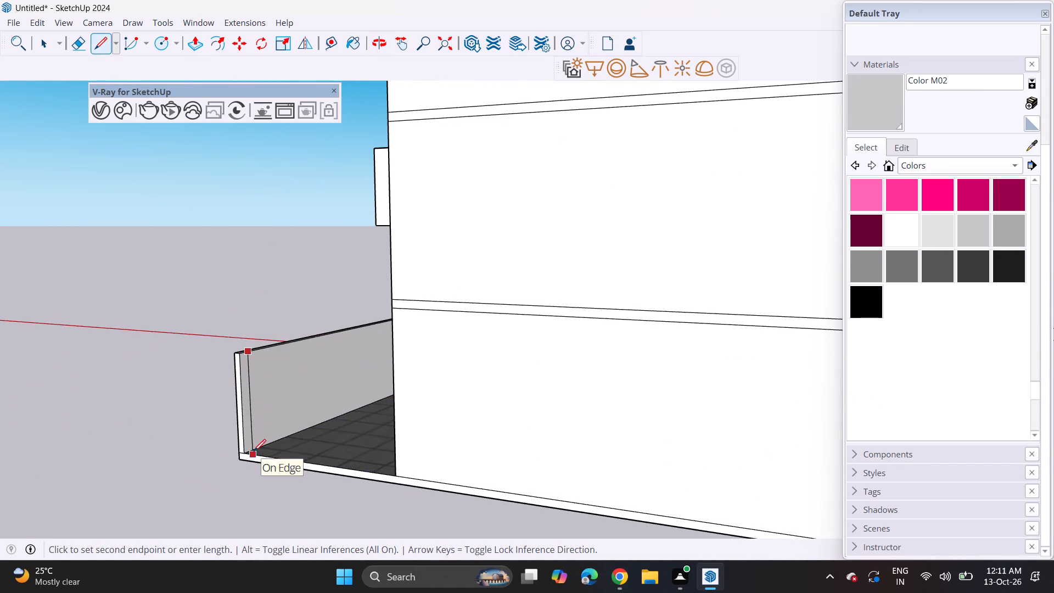
pyautogui.click(254, 451)
pyautogui.hotkey('ctrl', 'z')
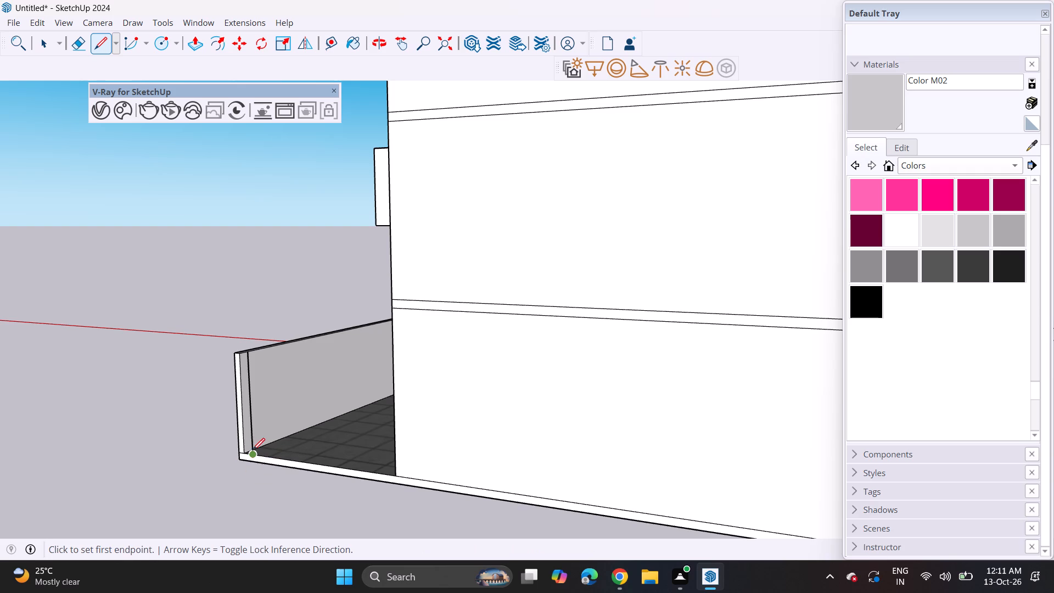
pyautogui.hotkey('ctrl', 'z')
pyautogui.click(257, 449)
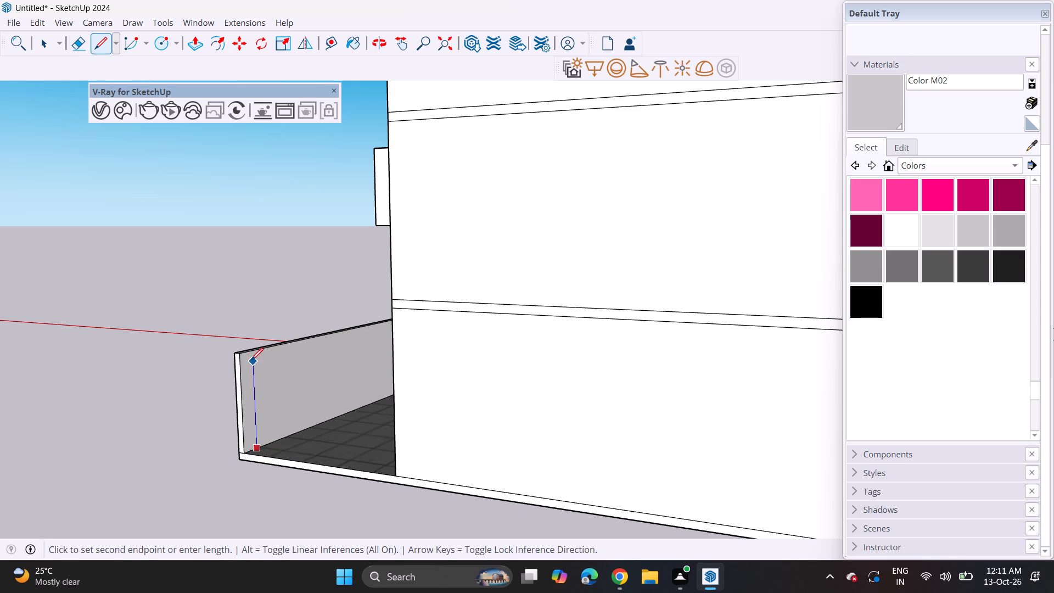
pyautogui.click(251, 352)
pyautogui.middleClick(271, 426)
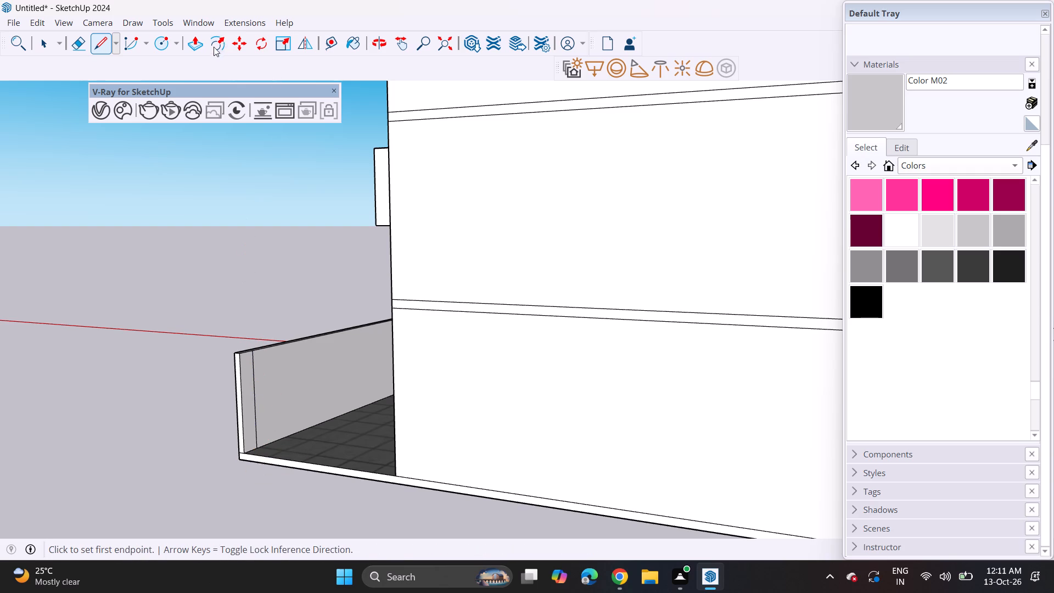
# Push/Pull the narrow strip at the side wall's rear end across to the building's rear corner to close the gap.
pyautogui.click(197, 54)
pyautogui.click(247, 434)
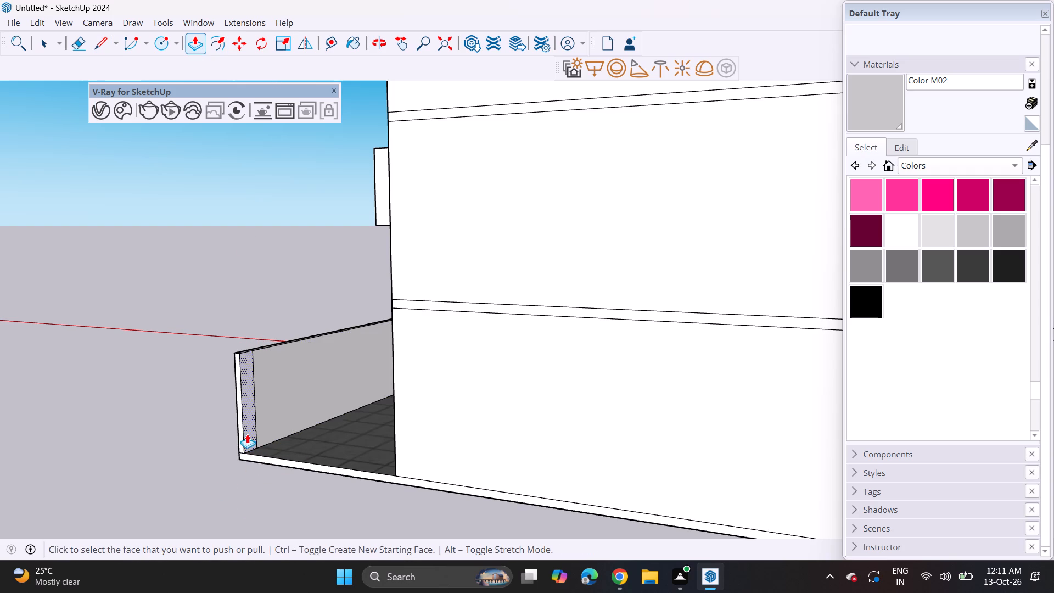
pyautogui.click(394, 472)
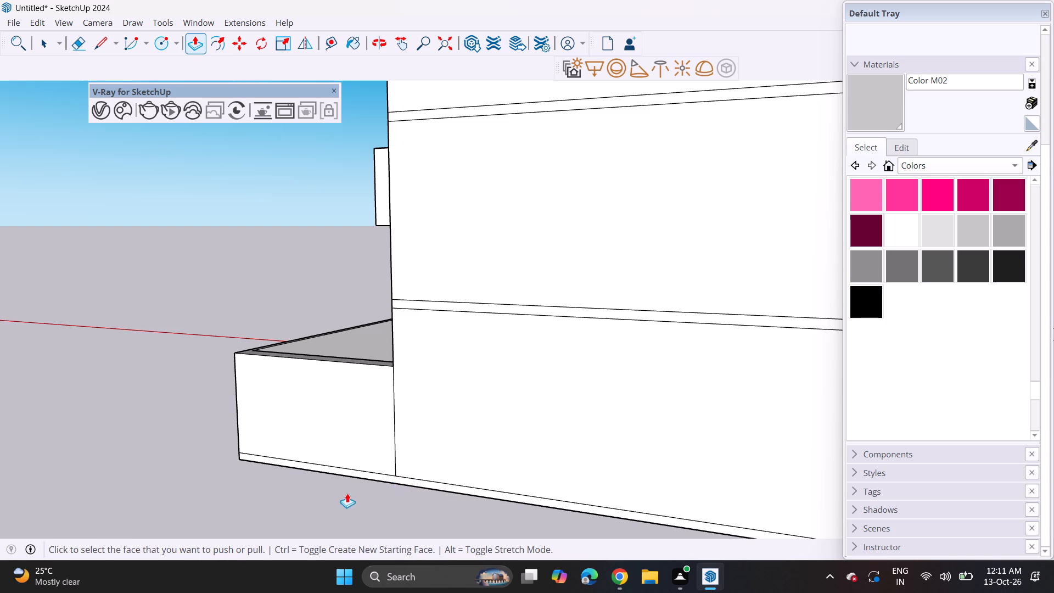
# Draw a vertical line on the opposite side boundary wall's inner face near its rear end, from the top edge to the paving.
pyautogui.scroll(-7, 344, 494)
pyautogui.keyDown('shift'); pyautogui.moveTo(419, 461); pyautogui.dragTo(219, 363, button='middle'); pyautogui.keyUp('shift')
pyautogui.moveTo(243, 379); pyautogui.dragTo(456, 412, button='middle')
pyautogui.scroll(3, 672, 411)
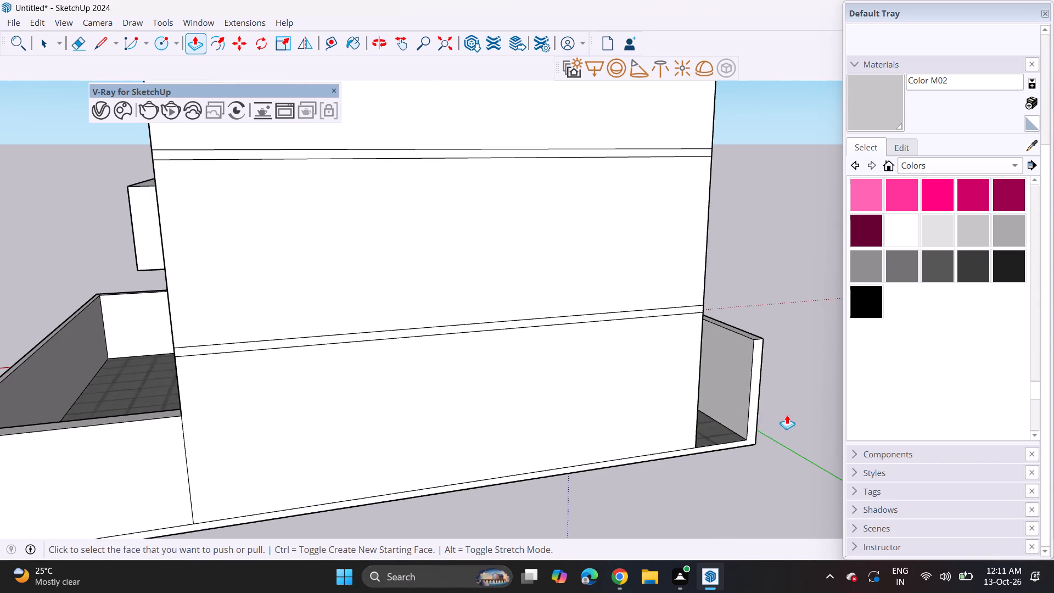
pyautogui.scroll(2, 753, 413)
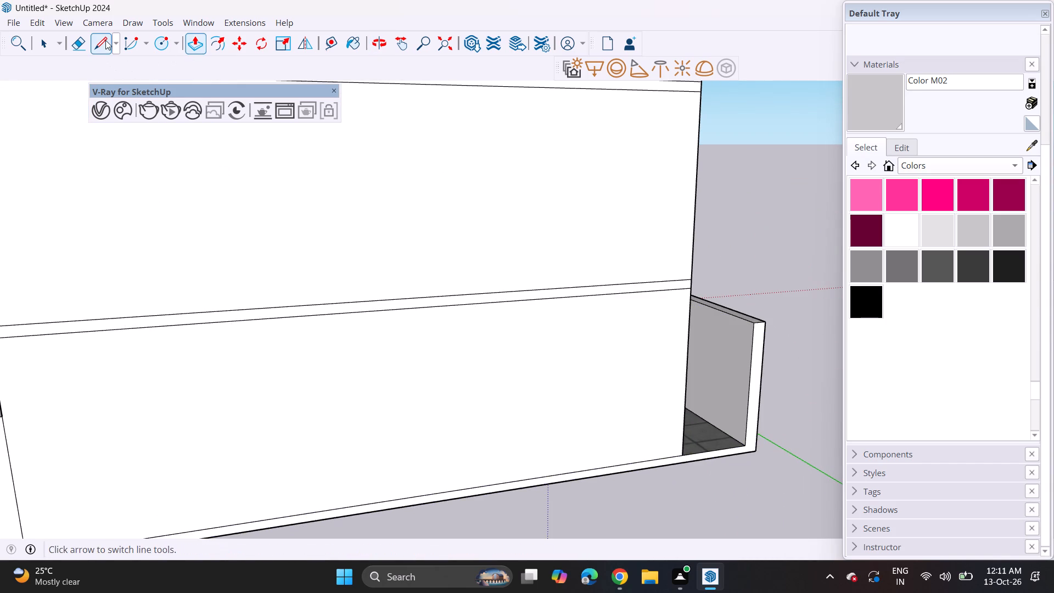
pyautogui.moveTo(105, 40); pyautogui.dragTo(115, 47)
pyautogui.click(743, 322)
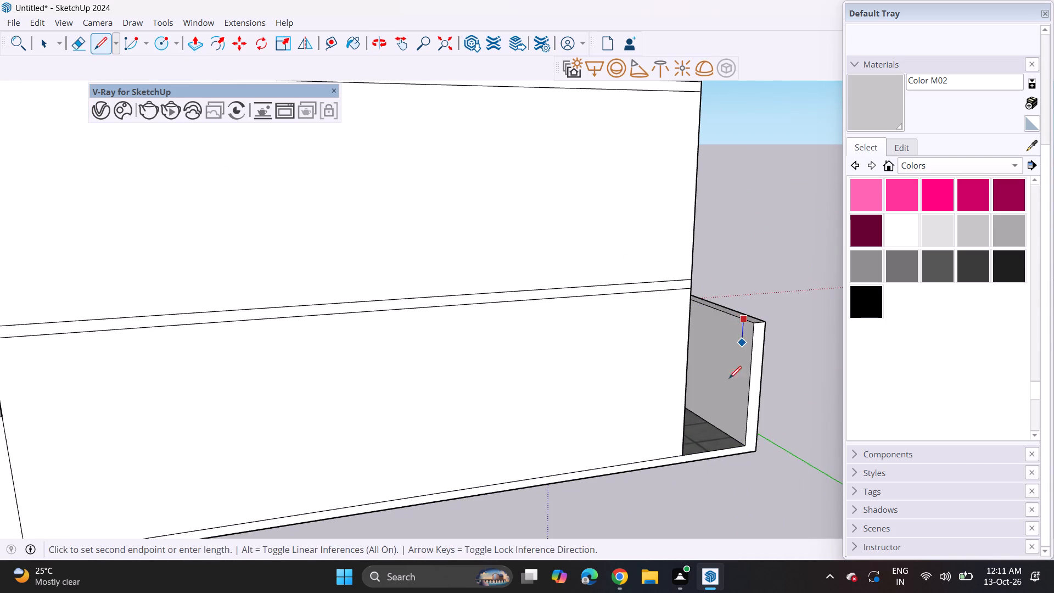
pyautogui.click(731, 442)
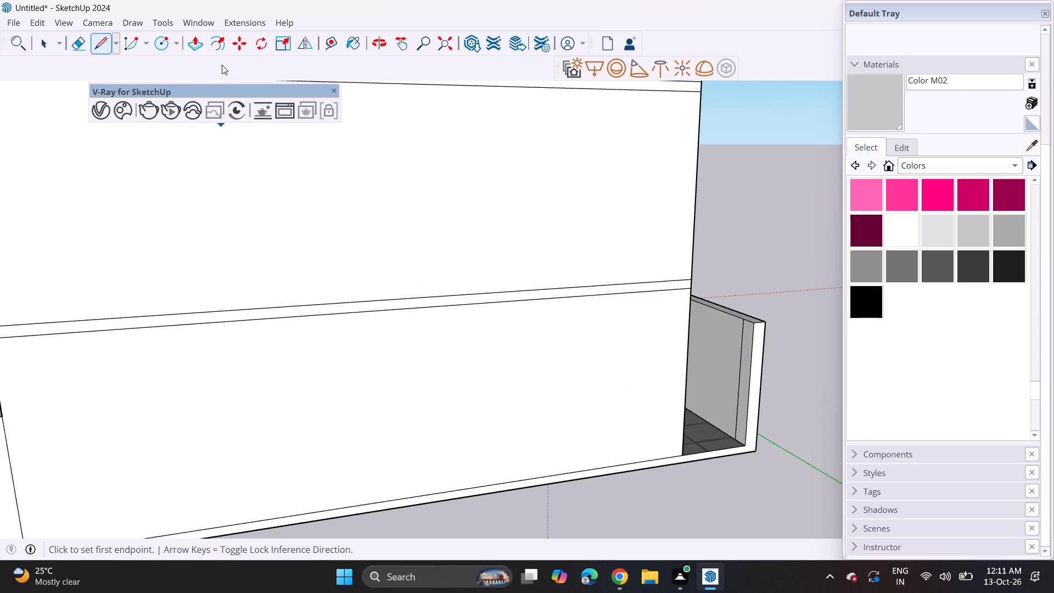
# Push/Pull the strip at the opposite wall's rear end across to the building's nearest rear corner.
pyautogui.click(198, 49)
pyautogui.click(741, 378)
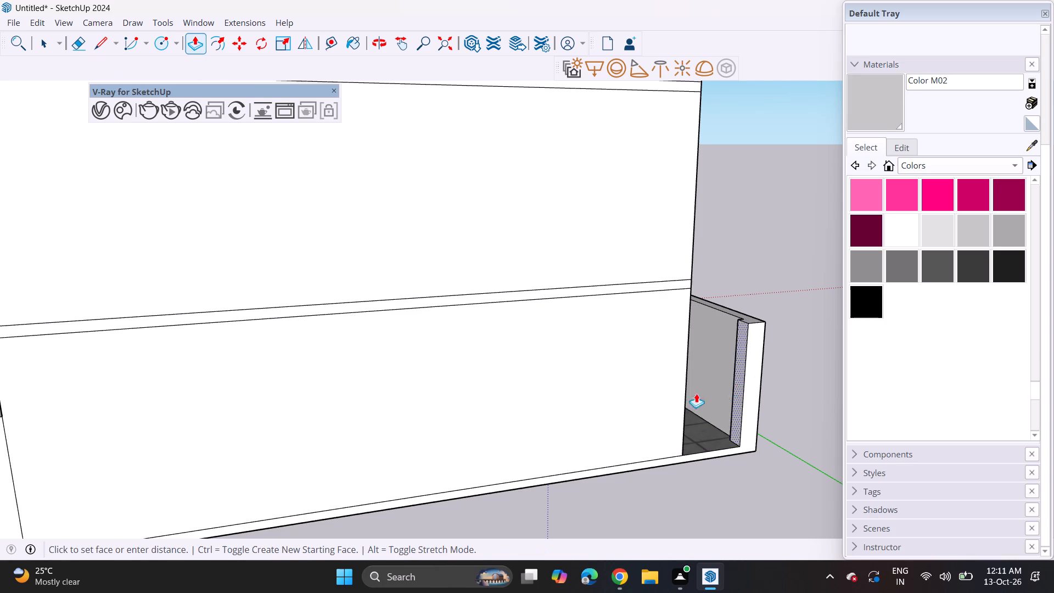
pyautogui.click(681, 415)
# Erase the horizontal line across the outer face of the long side boundary wall behind the tiled entrance wall.
pyautogui.scroll(-8, 0, 512)
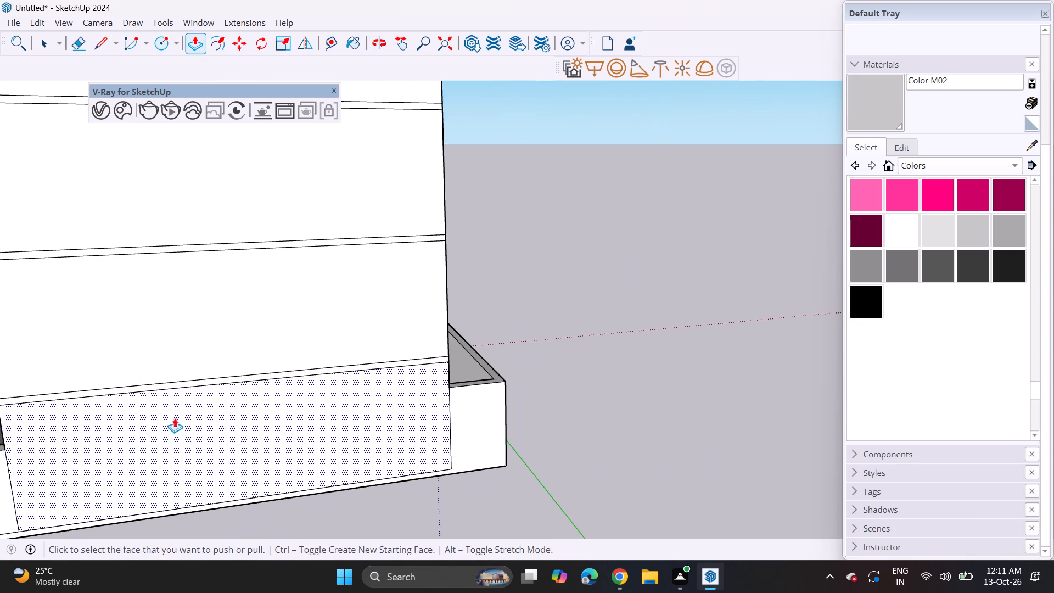
pyautogui.moveTo(183, 415); pyautogui.dragTo(588, 381, button='middle')
pyautogui.scroll(-7, 545, 392)
pyautogui.moveTo(381, 450); pyautogui.dragTo(691, 433, button='middle')
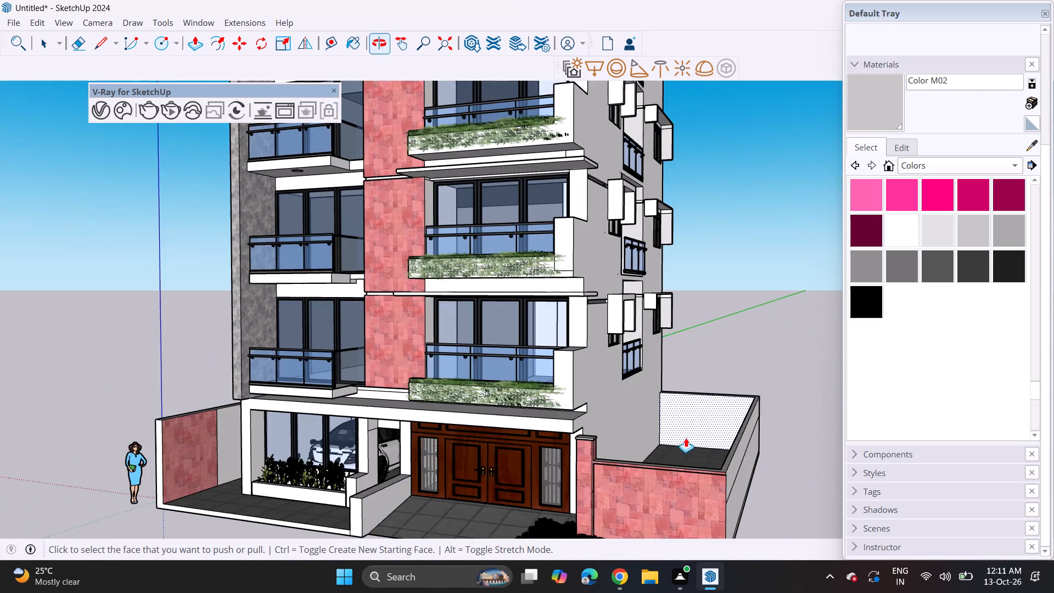
pyautogui.scroll(-3, 680, 441)
pyautogui.moveTo(701, 465); pyautogui.dragTo(514, 433, button='middle')
pyautogui.scroll(4, 679, 492)
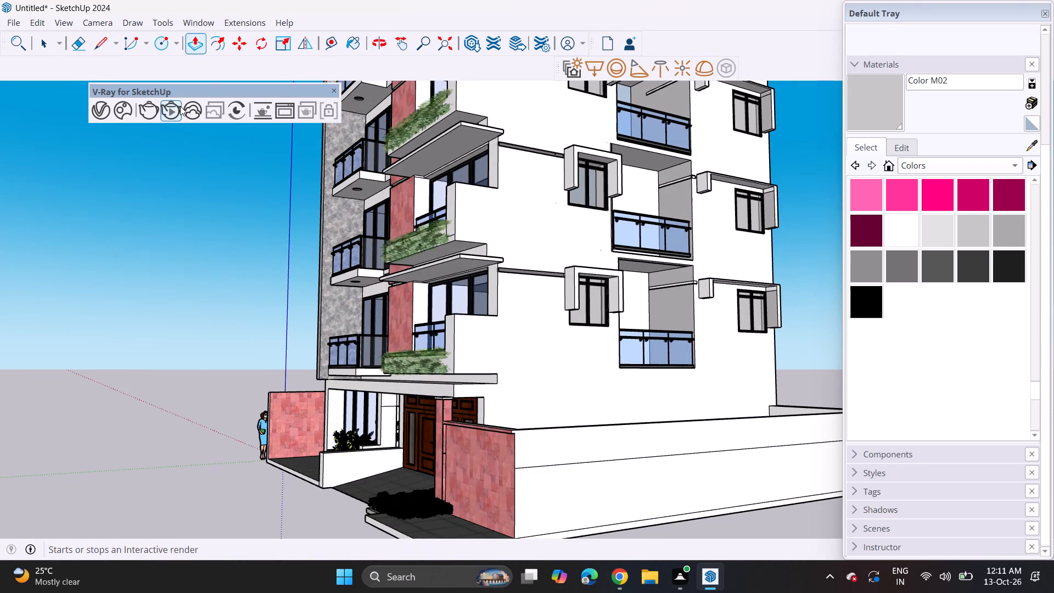
pyautogui.click(82, 46)
pyautogui.moveTo(544, 460); pyautogui.dragTo(542, 484)
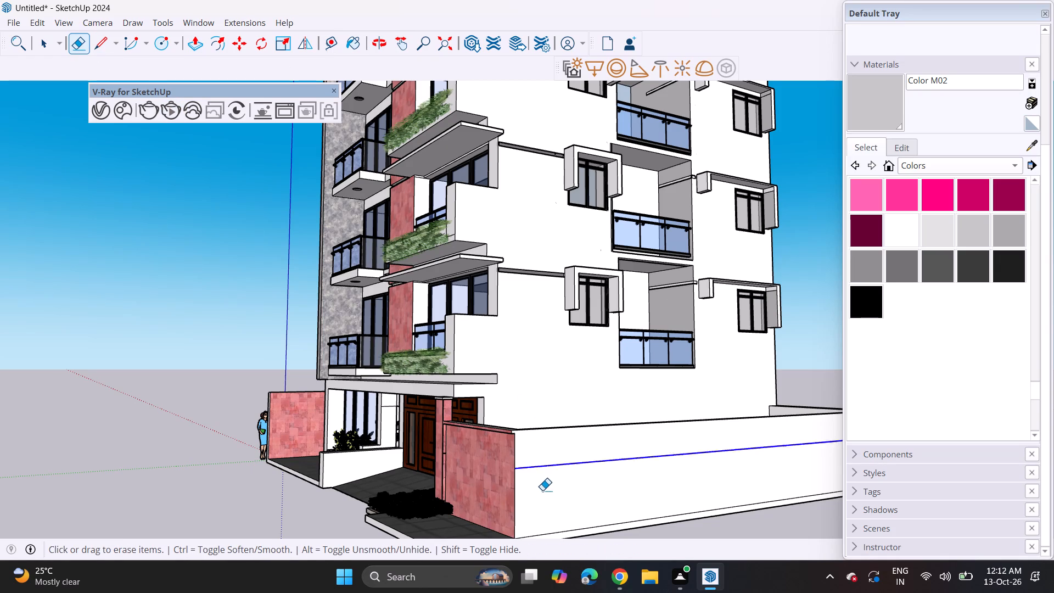
# Paint the long side wall's outer face, the rear wall's inner face and the opposite side wall's inner face with Color M05.
pyautogui.scroll(-3, 478, 484)
pyautogui.scroll(-1, 432, 484)
pyautogui.moveTo(412, 484); pyautogui.dragTo(421, 482, button='middle')
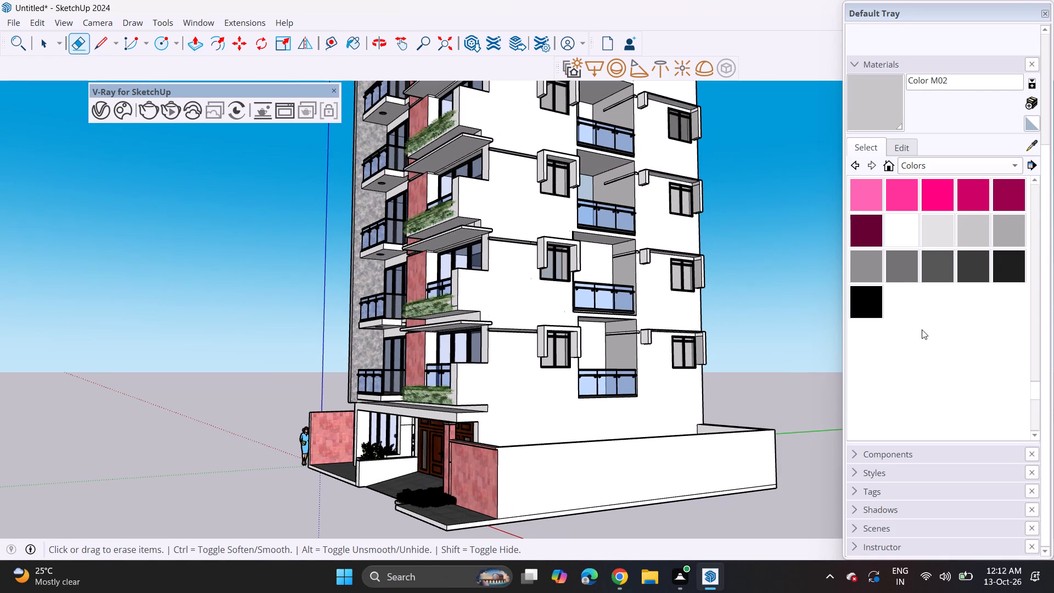
pyautogui.click(904, 278)
pyautogui.click(651, 457)
pyautogui.moveTo(505, 553); pyautogui.dragTo(616, 539, button='middle')
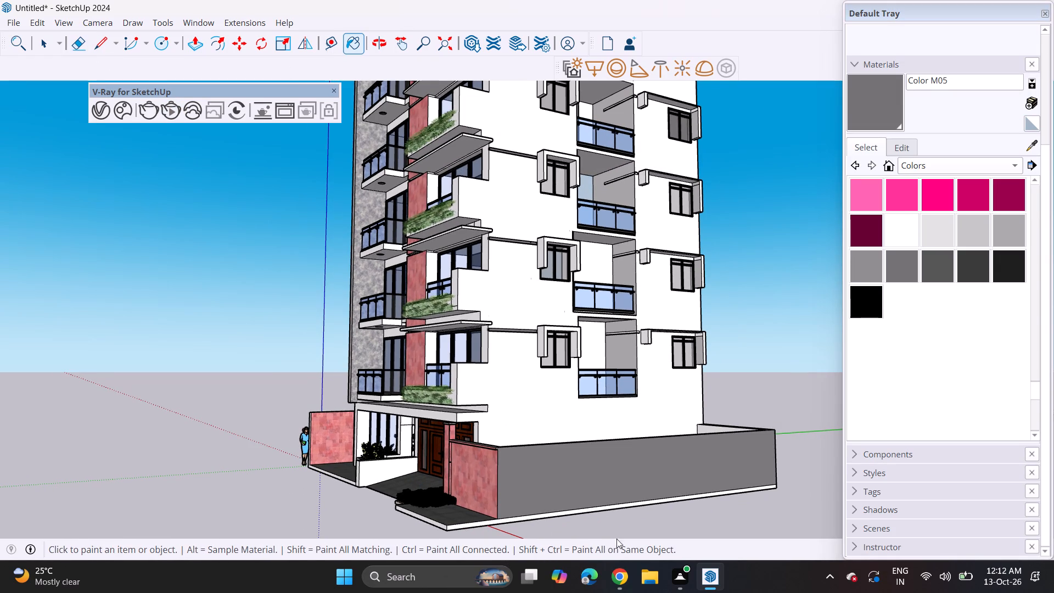
pyautogui.moveTo(616, 539); pyautogui.dragTo(696, 521, button='middle')
pyautogui.moveTo(727, 500); pyautogui.dragTo(801, 499, button='middle')
pyautogui.moveTo(624, 488); pyautogui.dragTo(721, 564, button='middle')
pyautogui.click(675, 411)
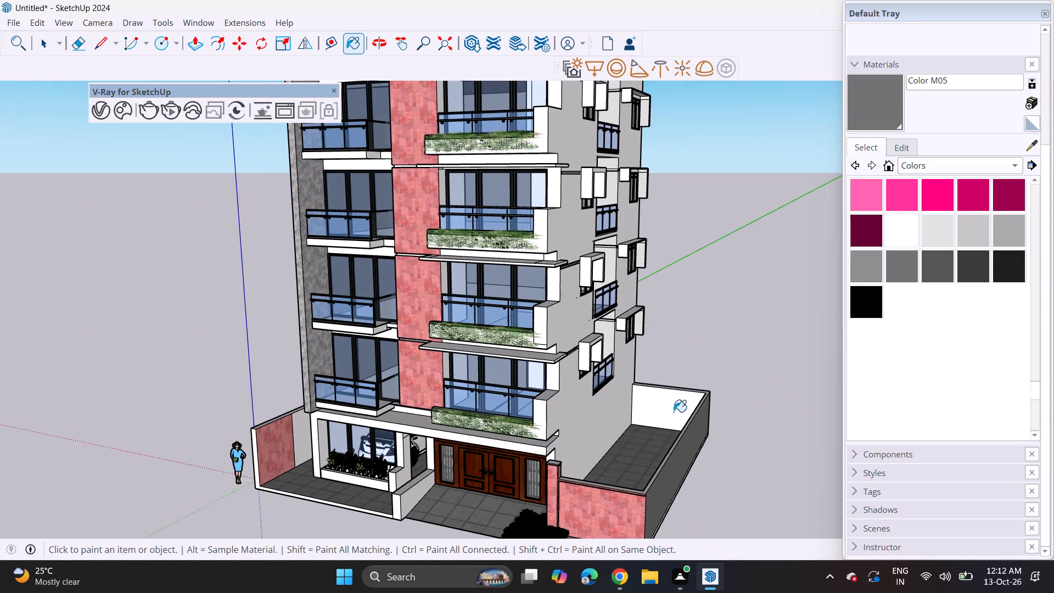
pyautogui.click(298, 447)
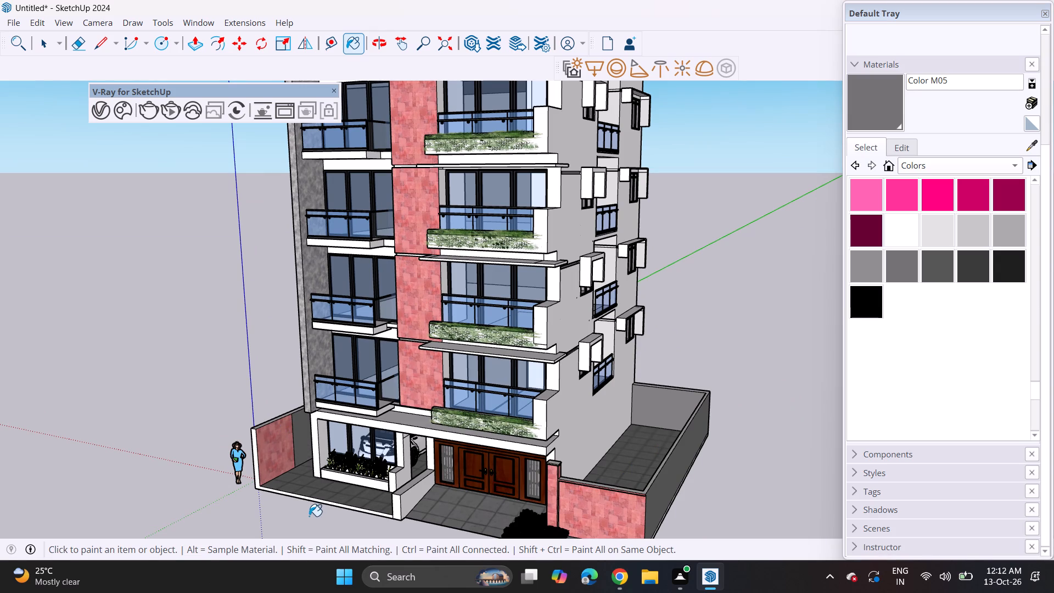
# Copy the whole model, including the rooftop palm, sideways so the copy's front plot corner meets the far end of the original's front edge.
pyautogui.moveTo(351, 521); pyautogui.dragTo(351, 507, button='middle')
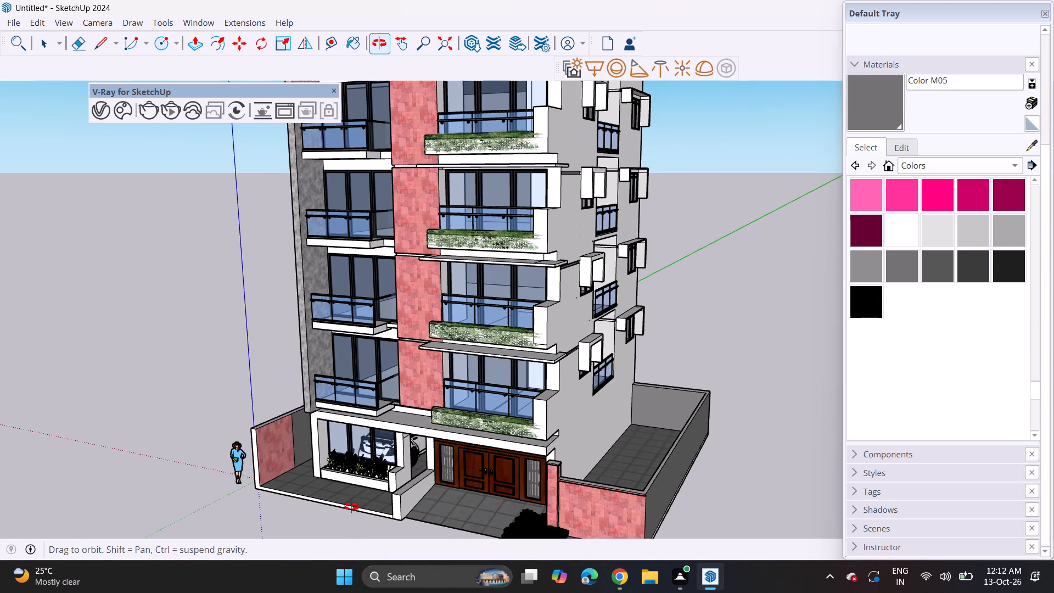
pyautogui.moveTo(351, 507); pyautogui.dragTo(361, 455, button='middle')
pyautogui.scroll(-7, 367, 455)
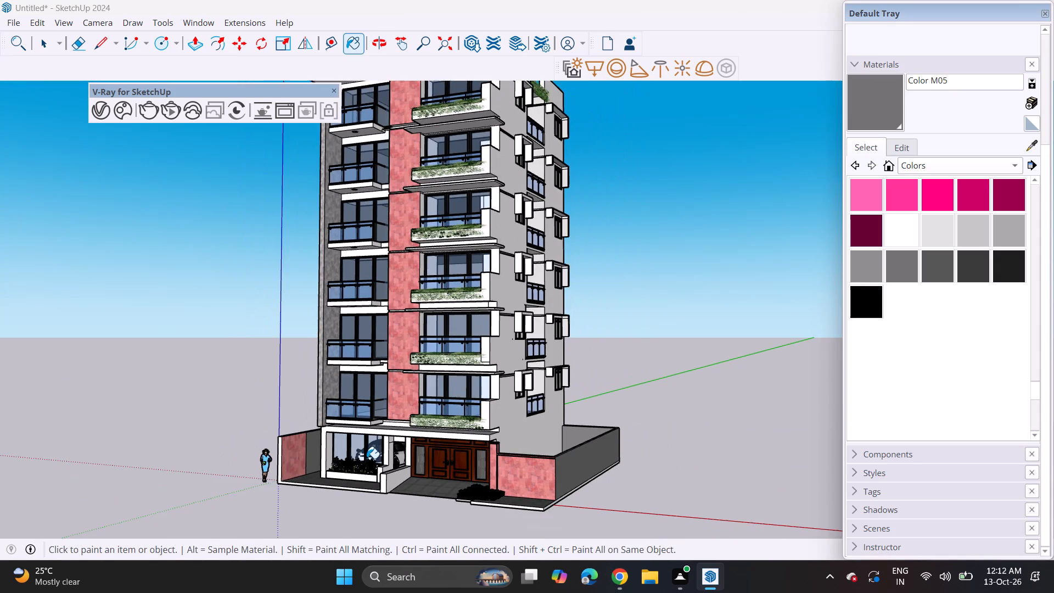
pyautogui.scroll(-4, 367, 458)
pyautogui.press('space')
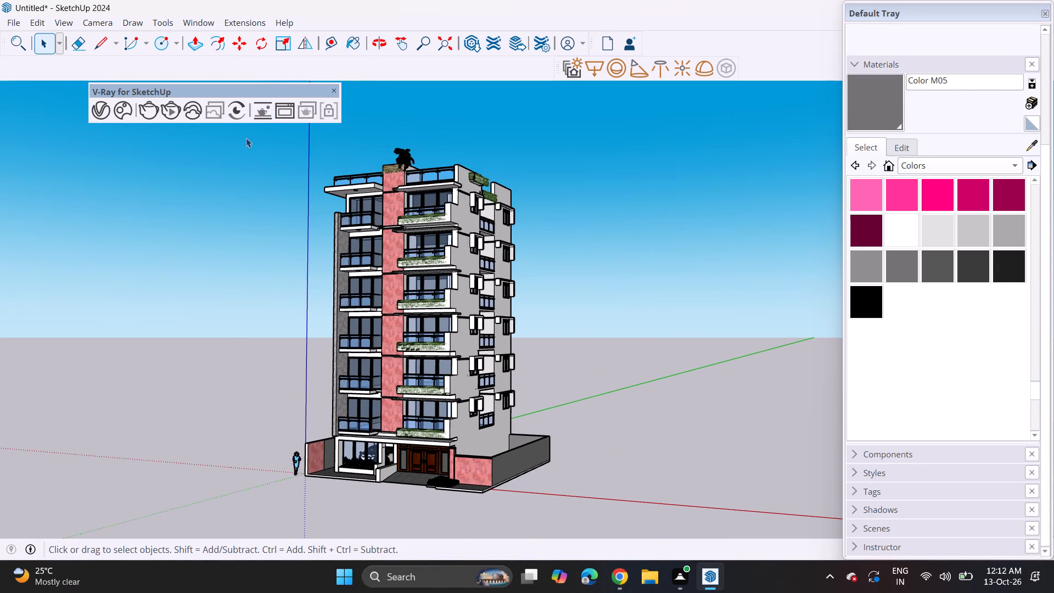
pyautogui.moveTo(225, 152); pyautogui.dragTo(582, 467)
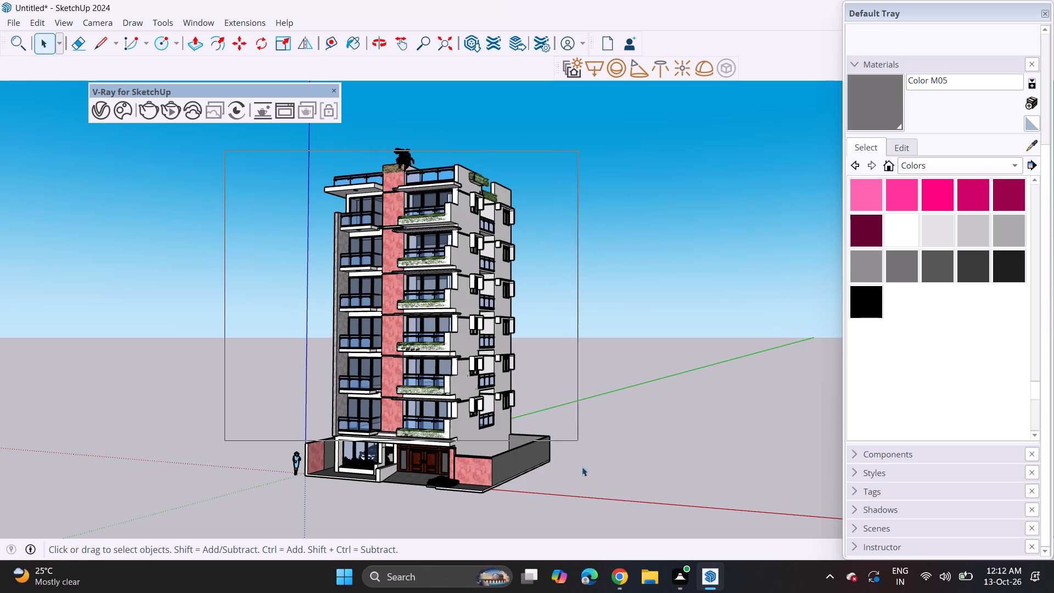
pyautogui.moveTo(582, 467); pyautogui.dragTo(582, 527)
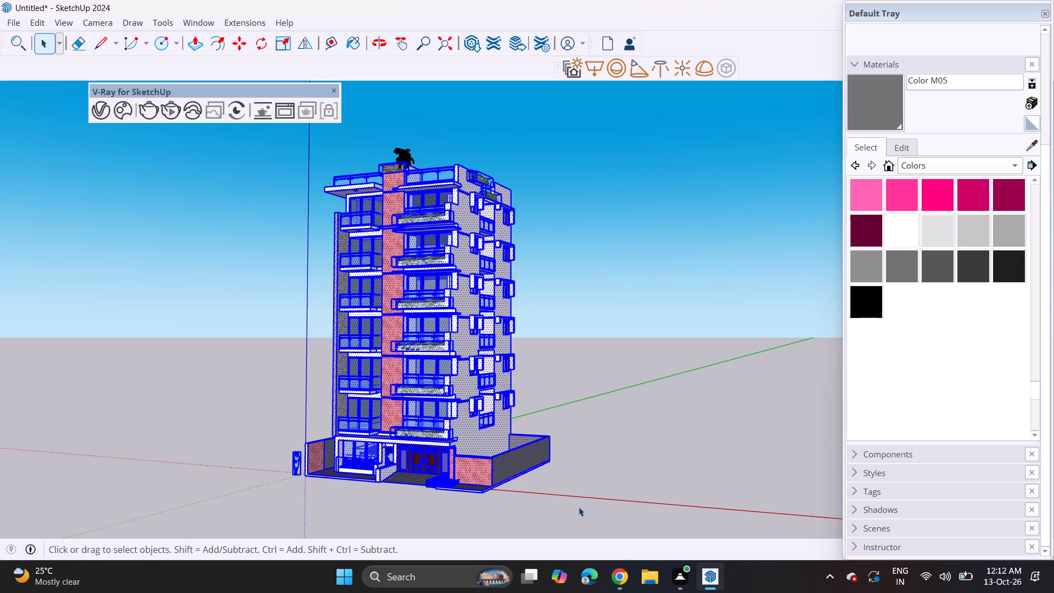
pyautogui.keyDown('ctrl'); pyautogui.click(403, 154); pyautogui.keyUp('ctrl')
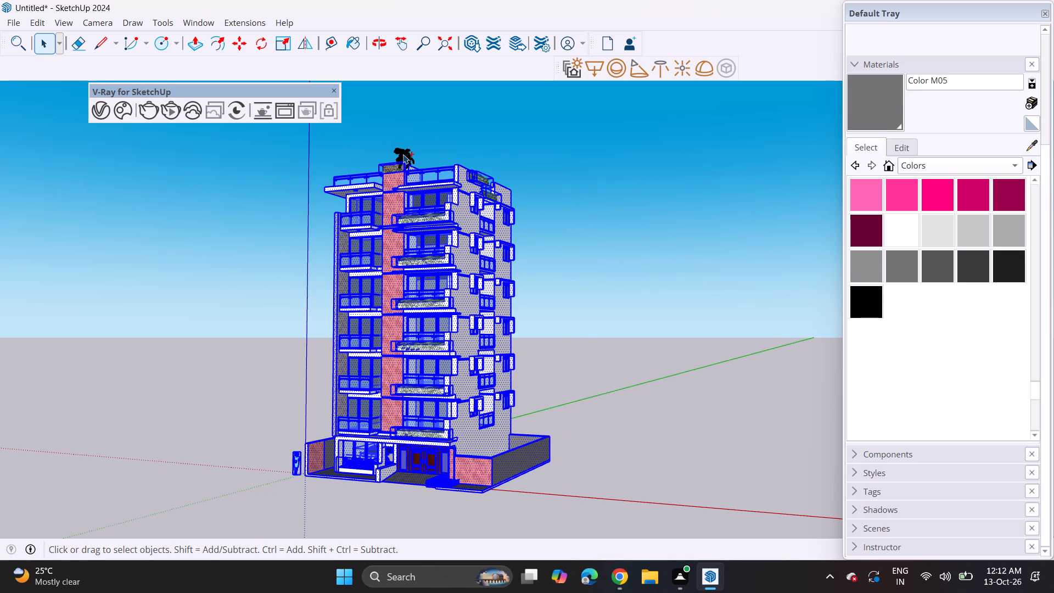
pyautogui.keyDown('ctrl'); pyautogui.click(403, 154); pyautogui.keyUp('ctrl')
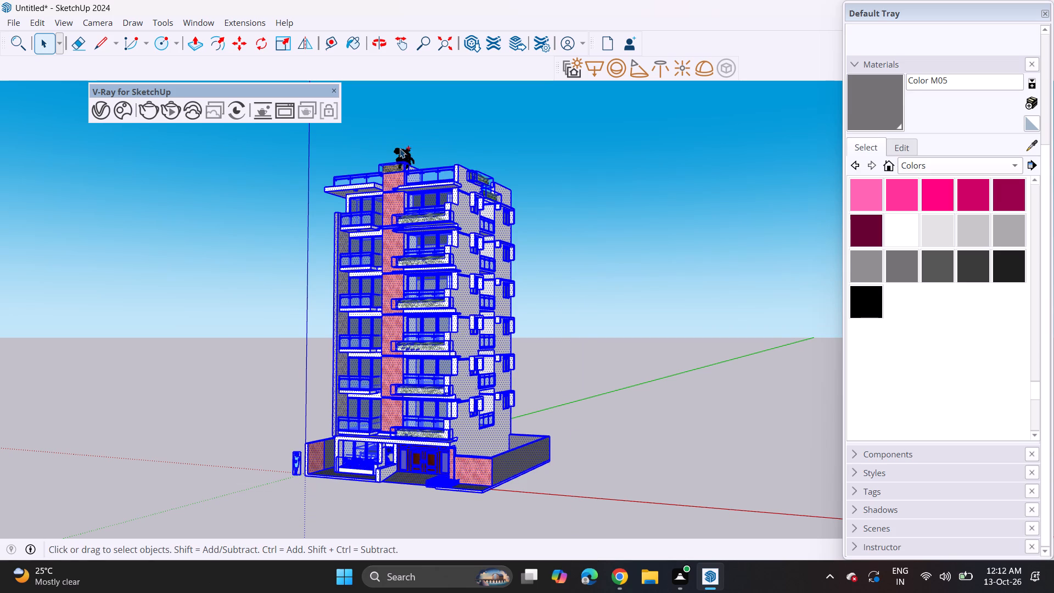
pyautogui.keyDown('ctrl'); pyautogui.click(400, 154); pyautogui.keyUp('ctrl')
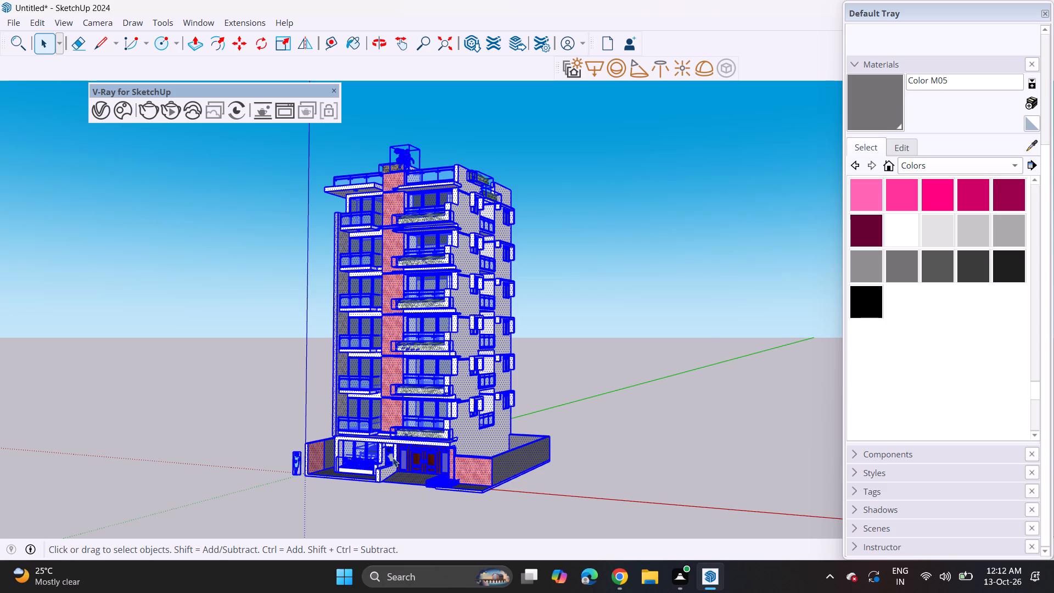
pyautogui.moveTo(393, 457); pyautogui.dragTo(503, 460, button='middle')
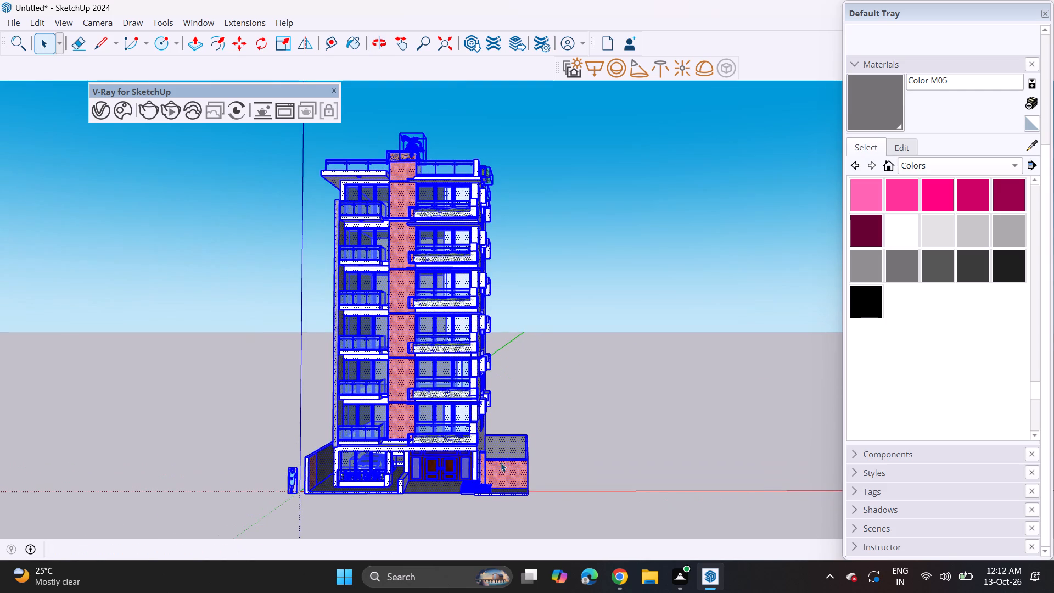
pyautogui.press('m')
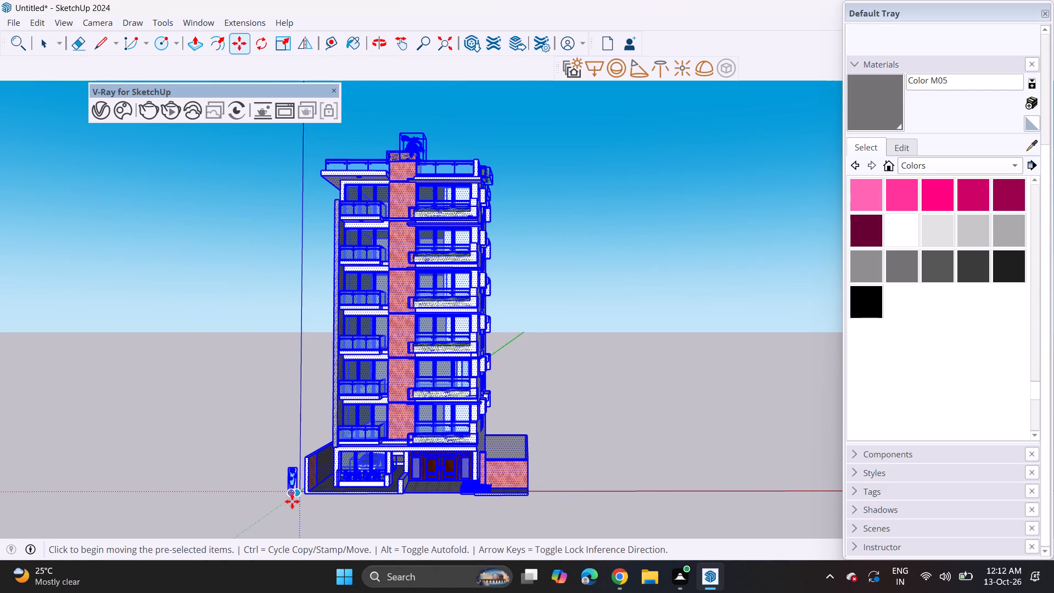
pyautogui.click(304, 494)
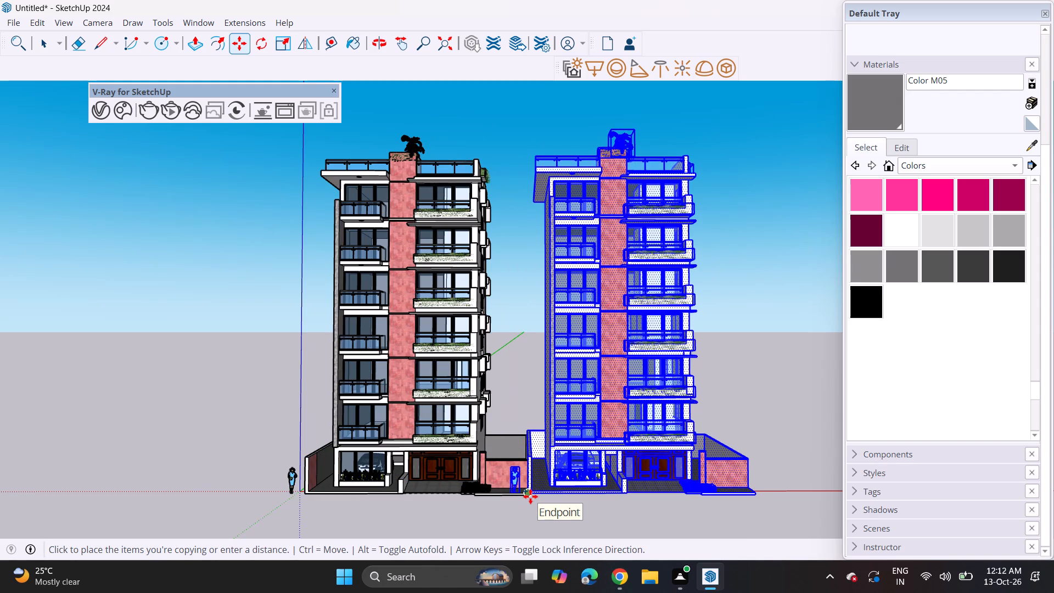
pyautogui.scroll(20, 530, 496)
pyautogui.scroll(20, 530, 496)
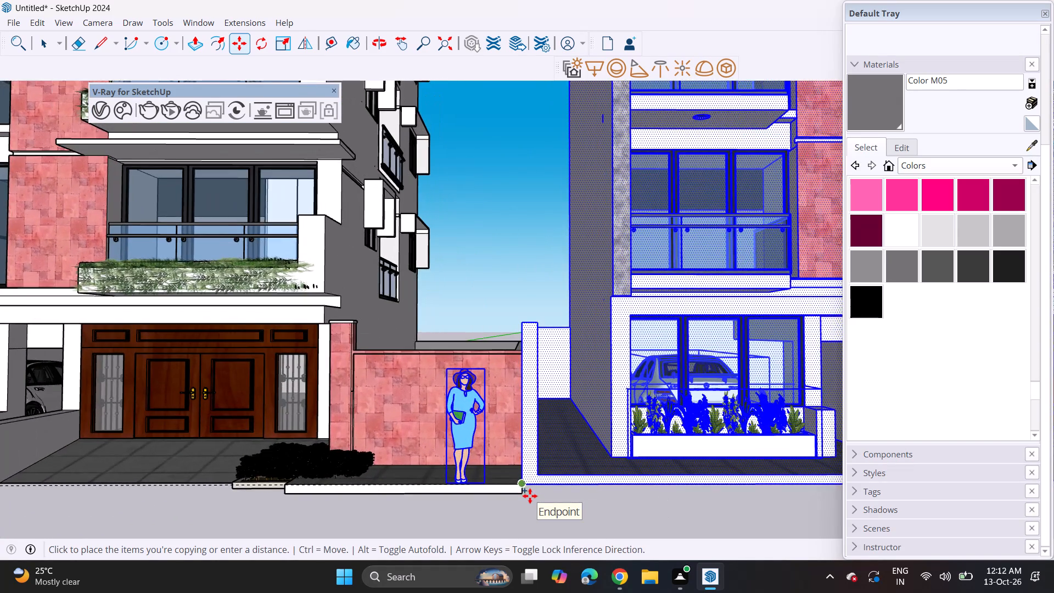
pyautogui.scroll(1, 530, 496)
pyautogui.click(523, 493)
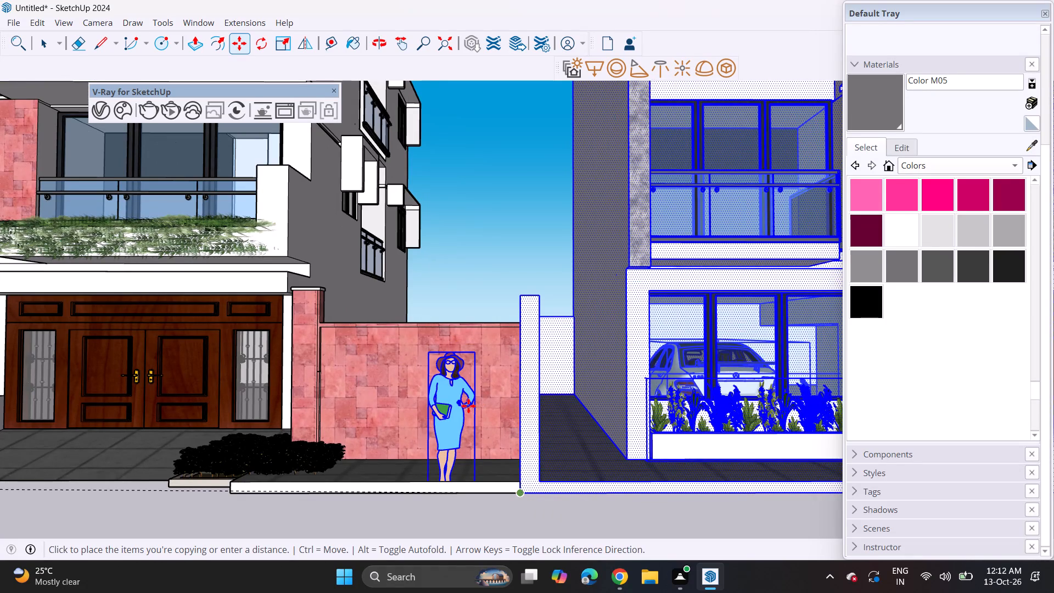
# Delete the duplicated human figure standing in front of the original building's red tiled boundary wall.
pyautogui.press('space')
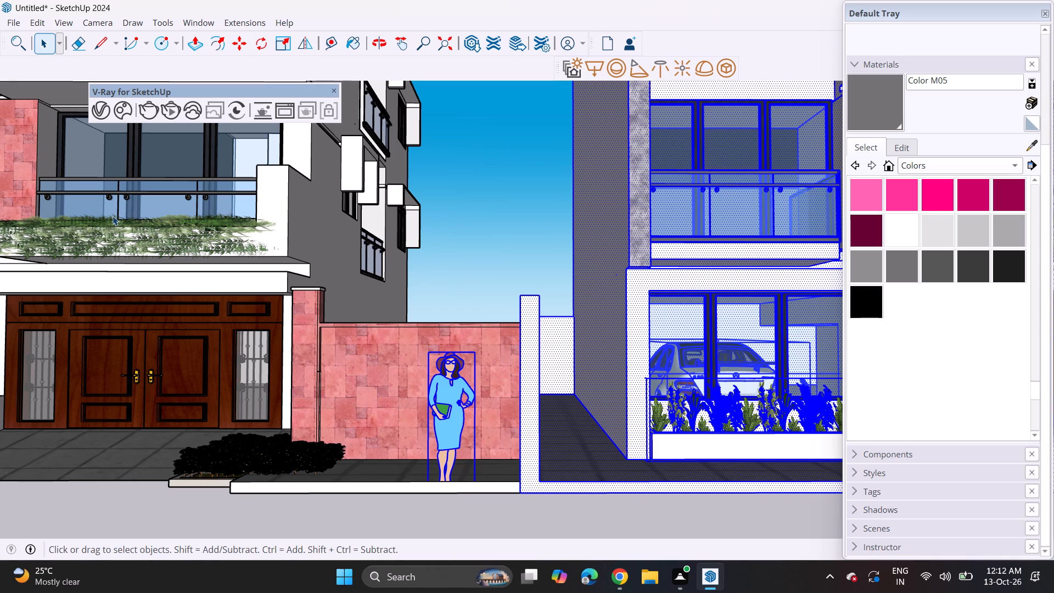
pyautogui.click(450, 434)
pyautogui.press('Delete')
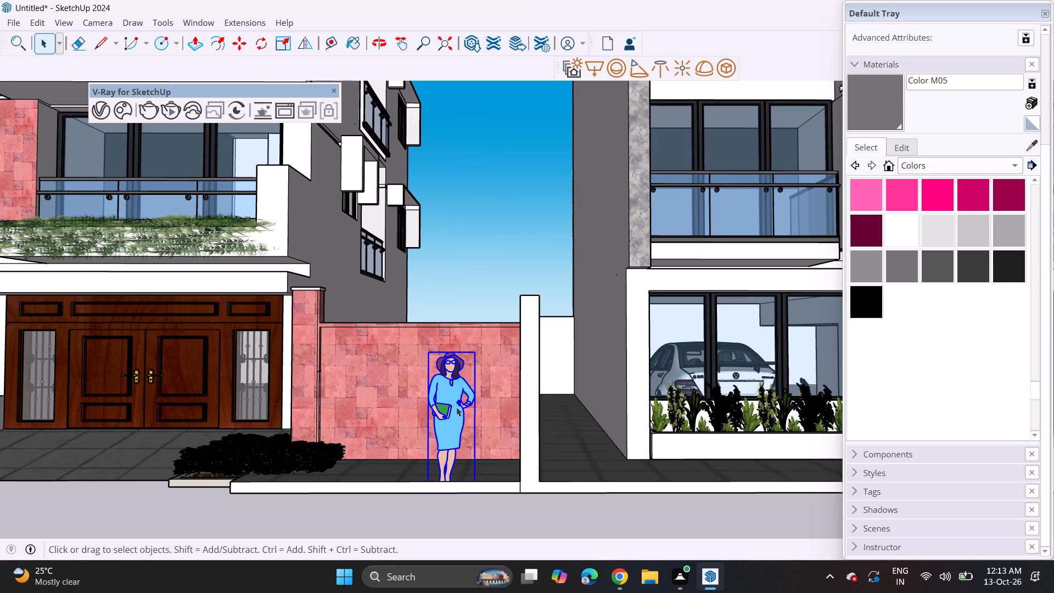
# Examine the two adjacent buildings from the front and side at overall and closer range.
pyautogui.scroll(-10, 457, 407)
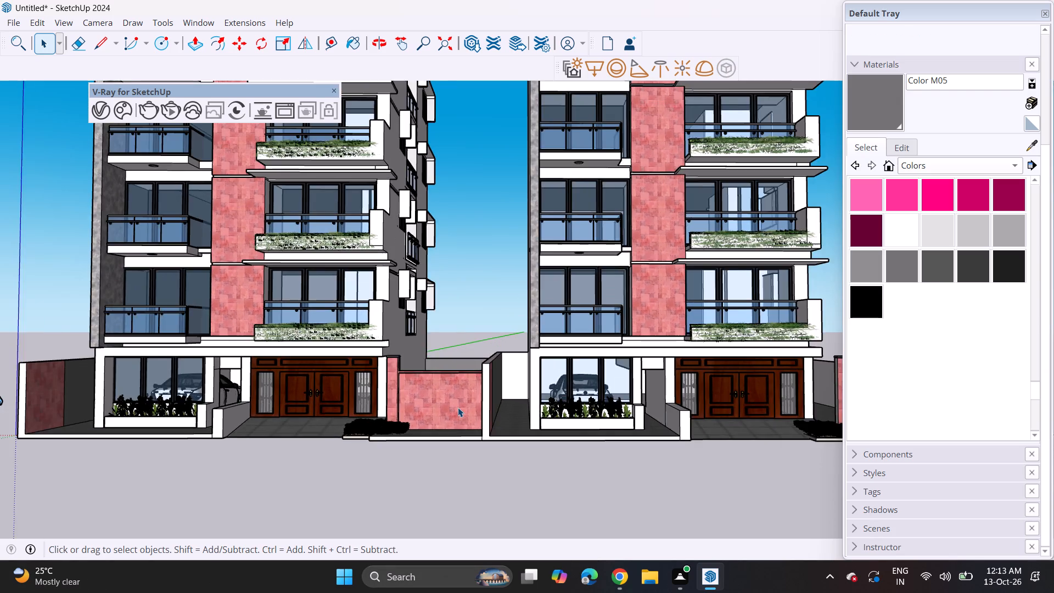
pyautogui.scroll(-9, 458, 414)
pyautogui.moveTo(530, 404); pyautogui.dragTo(394, 446, button='middle')
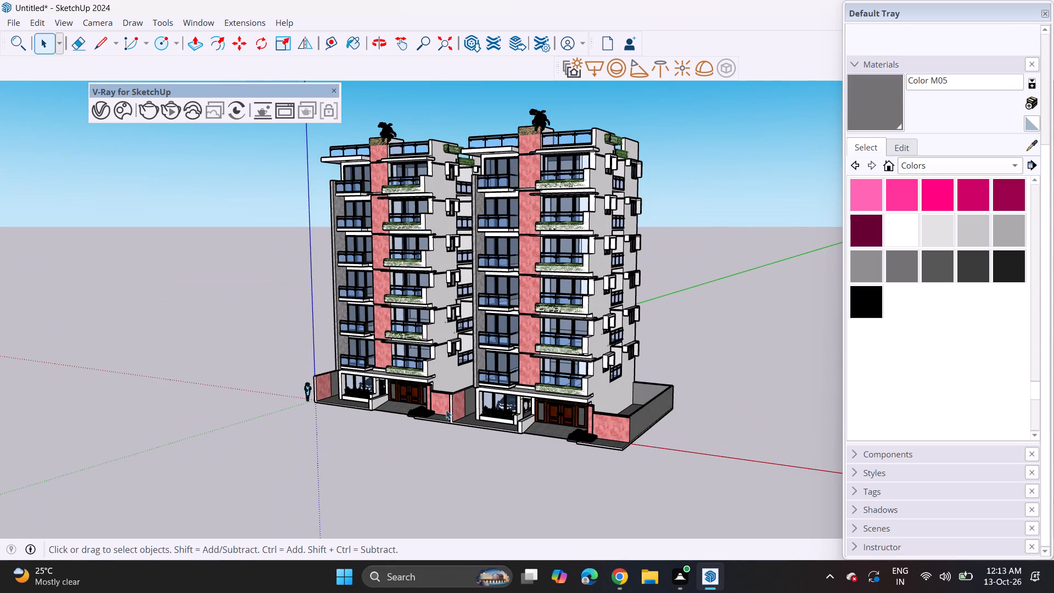
pyautogui.moveTo(446, 410); pyautogui.dragTo(581, 402, button='middle')
pyautogui.scroll(5, 560, 384)
pyautogui.keyDown('shift'); pyautogui.moveTo(570, 368); pyautogui.dragTo(573, 472, button='middle'); pyautogui.keyUp('shift')
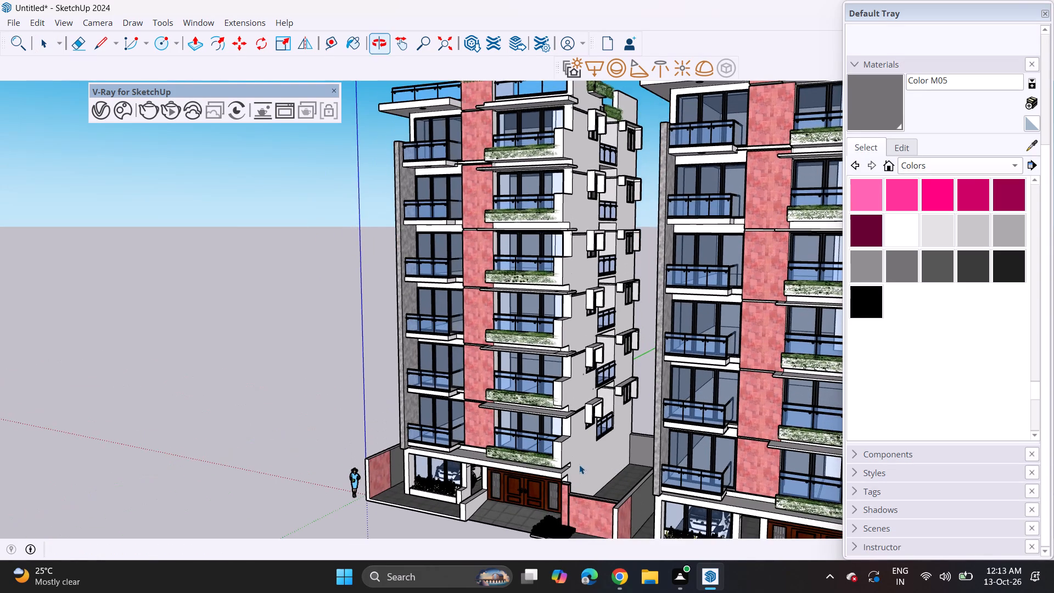
pyautogui.scroll(-1, 581, 449)
pyautogui.keyDown('shift'); pyautogui.scroll(1, 581, 449); pyautogui.keyUp('shift')
pyautogui.scroll(-2, 572, 432)
pyautogui.moveTo(576, 443); pyautogui.dragTo(548, 421, button='middle')
pyautogui.scroll(3, 553, 421)
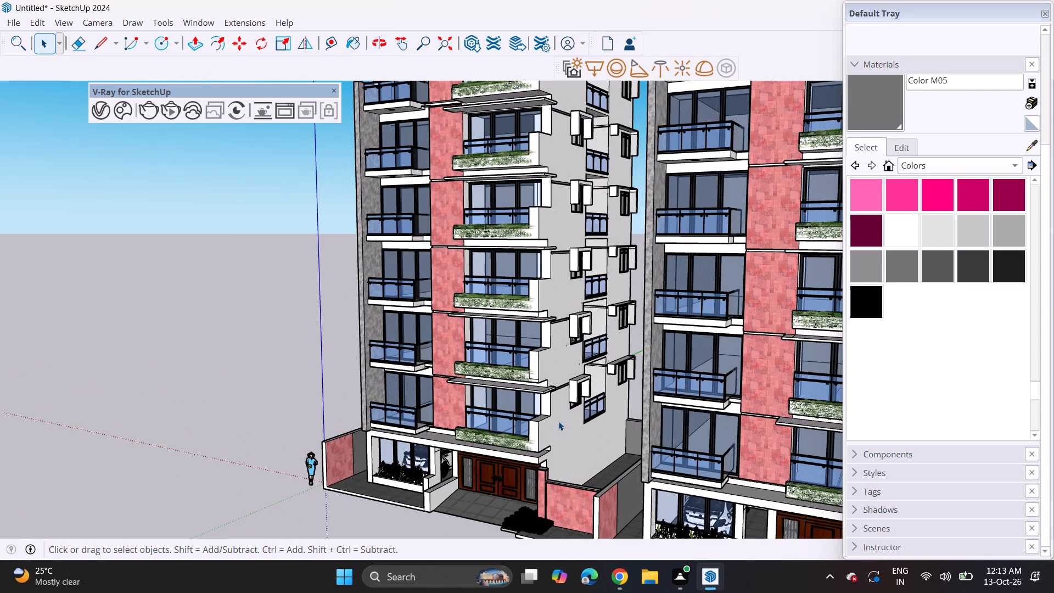
pyautogui.scroll(-5, 559, 424)
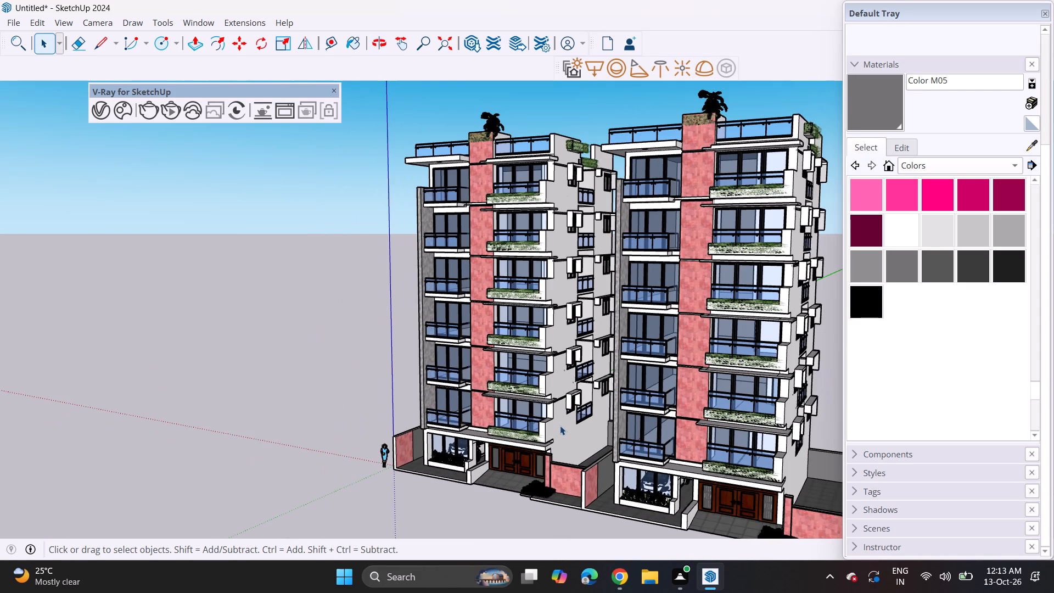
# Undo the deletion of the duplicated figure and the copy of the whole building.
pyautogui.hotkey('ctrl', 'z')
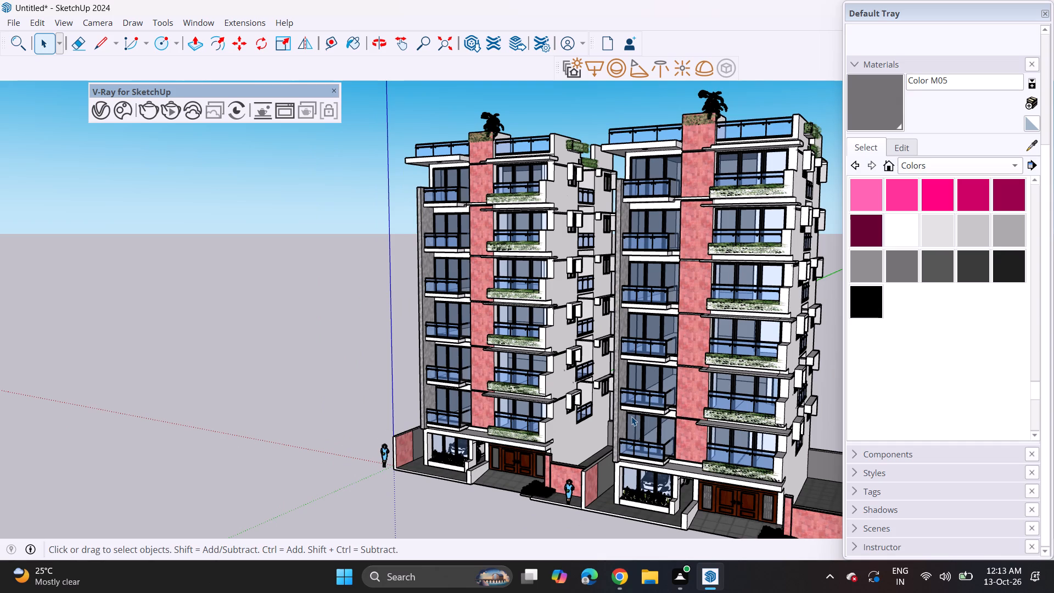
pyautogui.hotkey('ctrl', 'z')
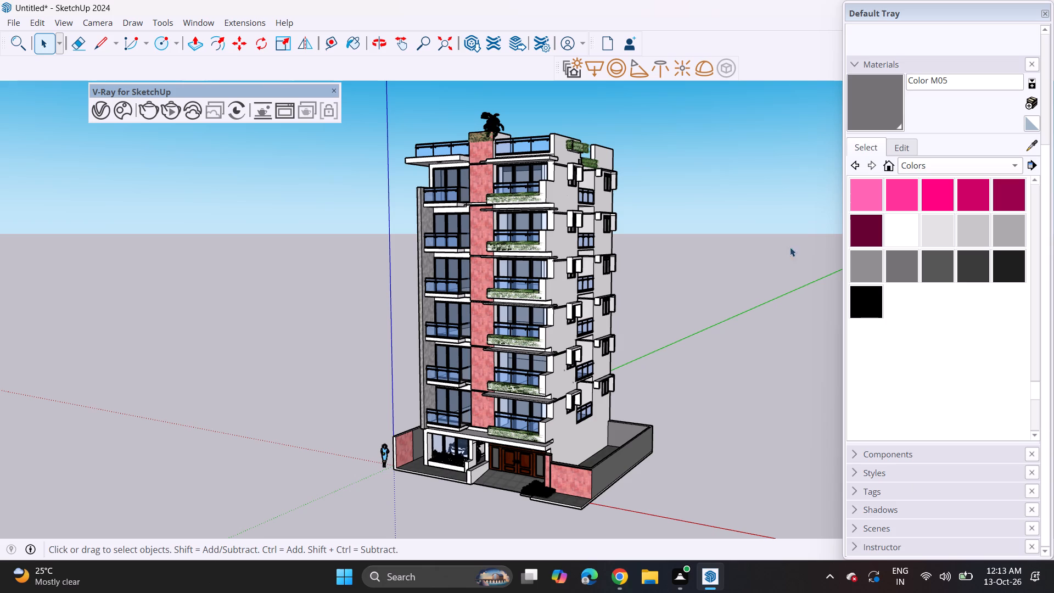
# Examine the single building's front and side facades, from the rooftop down to the boundary walls.
pyautogui.moveTo(578, 446); pyautogui.dragTo(563, 399, button='middle')
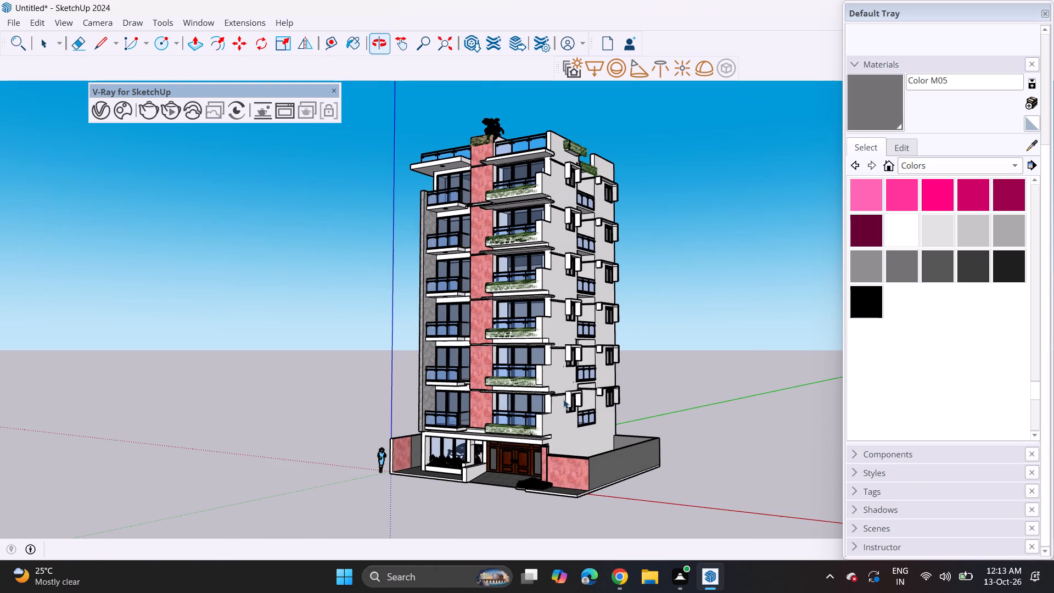
pyautogui.scroll(3, 571, 380)
pyautogui.scroll(-1, 571, 380)
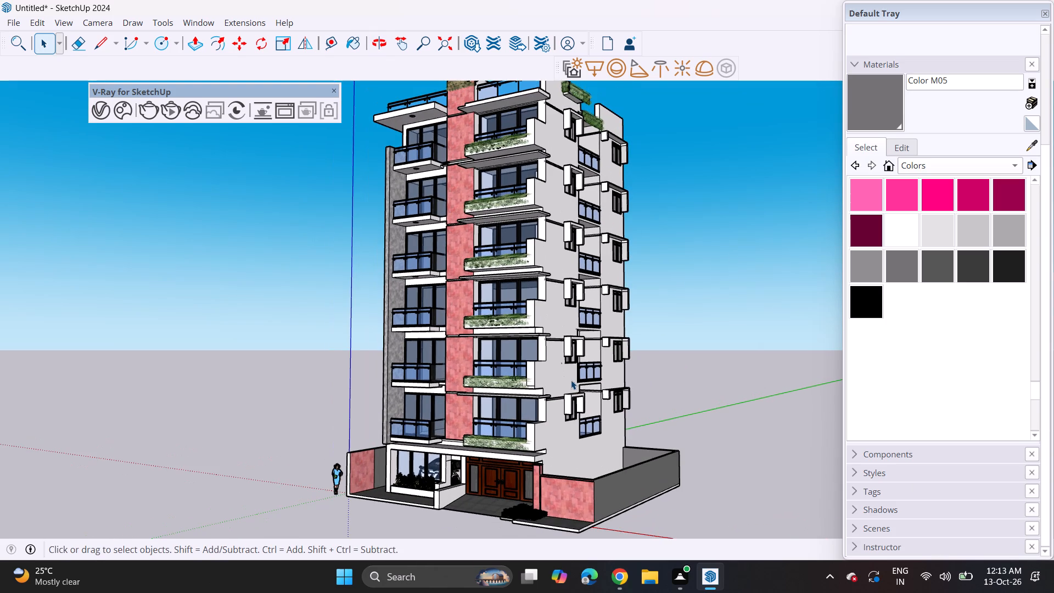
pyautogui.keyDown('shift'); pyautogui.moveTo(590, 356); pyautogui.dragTo(571, 362, button='middle'); pyautogui.keyUp('shift')
pyautogui.scroll(1, 571, 360)
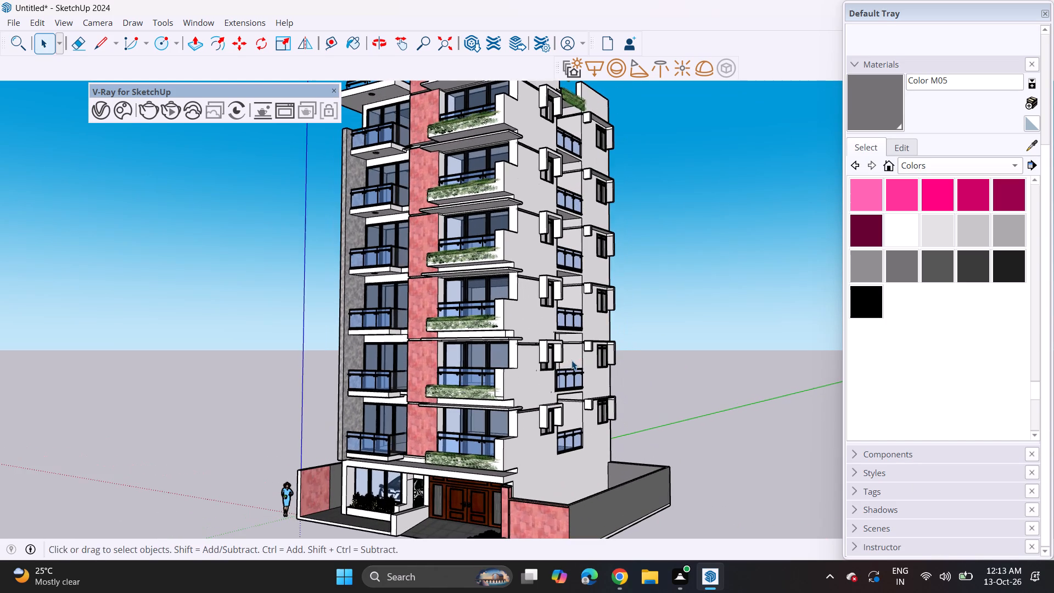
pyautogui.keyDown('shift'); pyautogui.moveTo(581, 356); pyautogui.dragTo(569, 401, button='middle'); pyautogui.keyUp('shift')
pyautogui.scroll(-2, 575, 388)
pyautogui.keyDown('shift'); pyautogui.moveTo(578, 387); pyautogui.dragTo(579, 382, button='middle'); pyautogui.keyUp('shift')
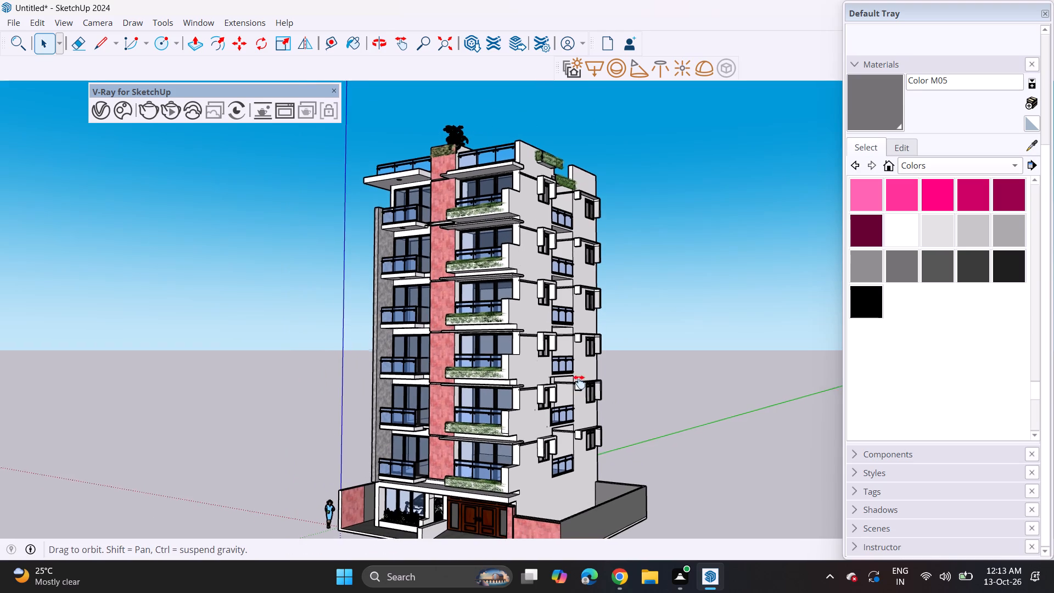
pyautogui.keyDown('shift'); pyautogui.moveTo(579, 382); pyautogui.dragTo(575, 362, button='middle'); pyautogui.keyUp('shift')
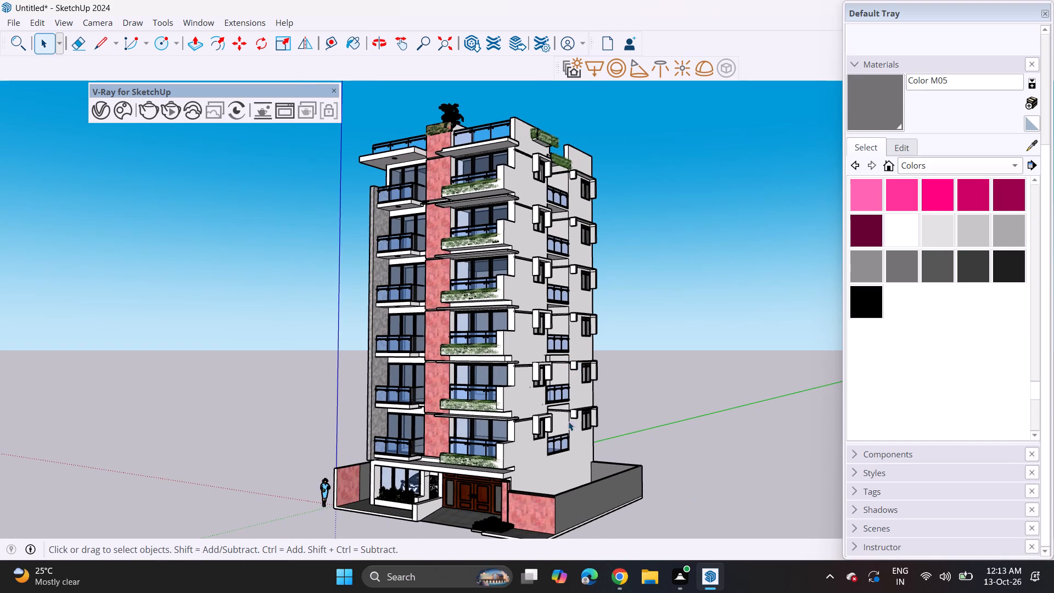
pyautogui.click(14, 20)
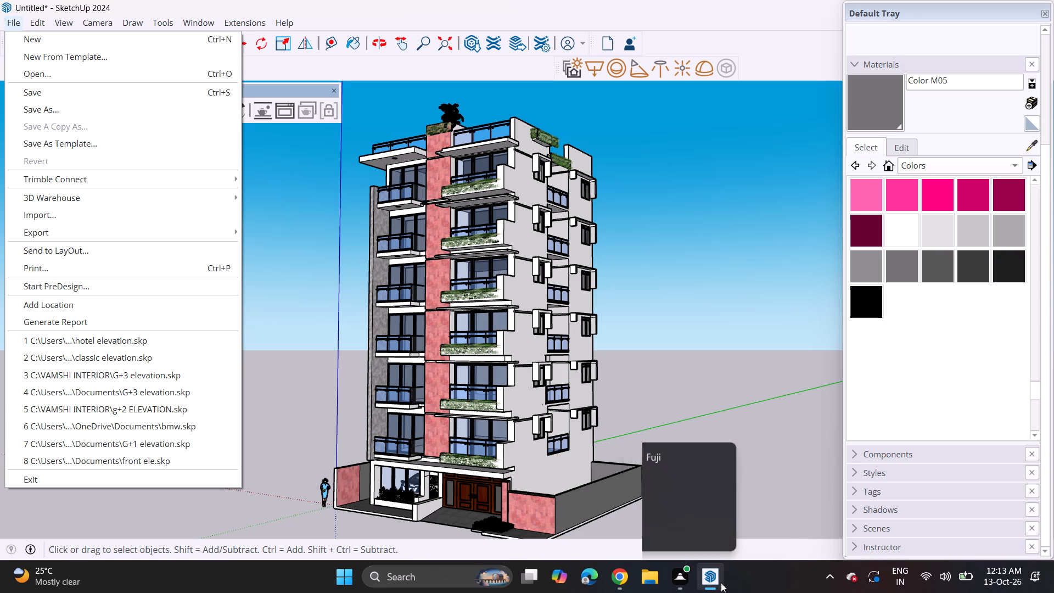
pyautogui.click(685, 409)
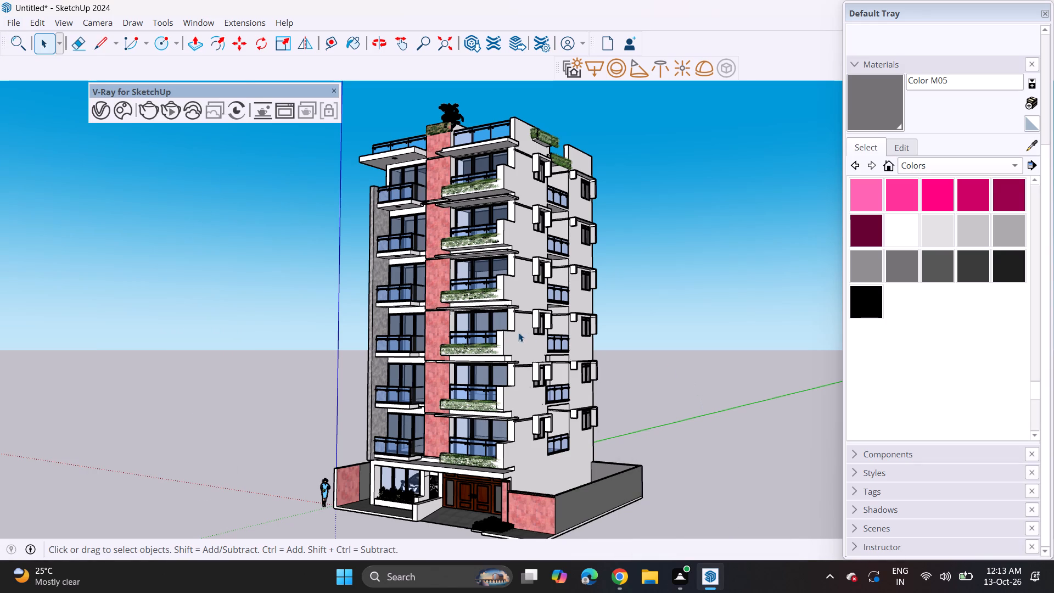
# Draw a small rectangle on the red tiled facade strip, in a panel's upper corner beside the planter-balcony bay, just below the floor band.
pyautogui.scroll(6, 431, 433)
pyautogui.moveTo(478, 410); pyautogui.dragTo(531, 383, button='middle')
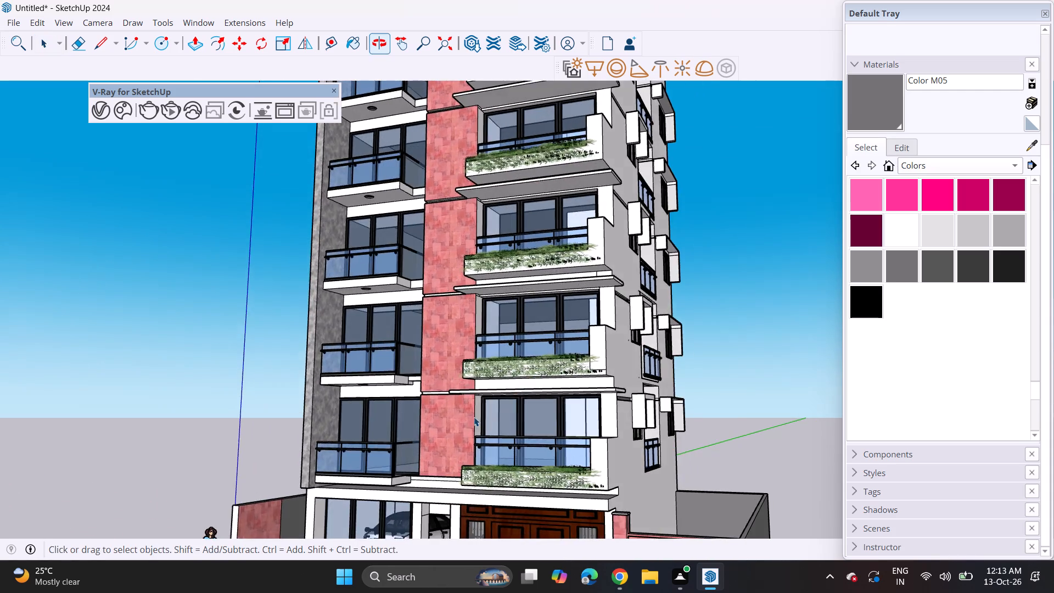
pyautogui.scroll(13, 474, 417)
pyautogui.moveTo(472, 379); pyautogui.dragTo(567, 366, button='middle')
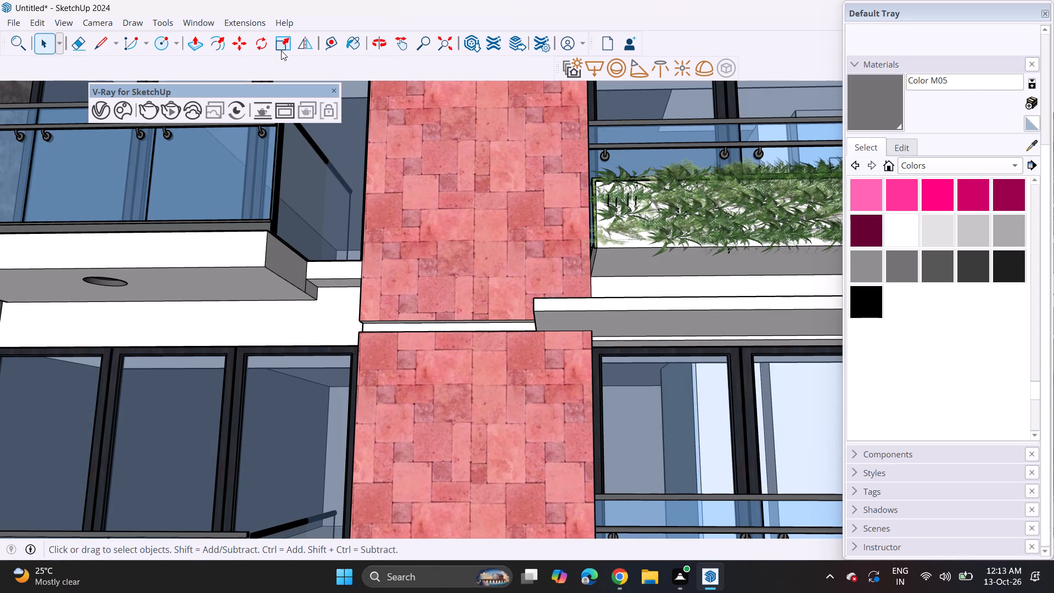
pyautogui.click(178, 37)
pyautogui.click(176, 65)
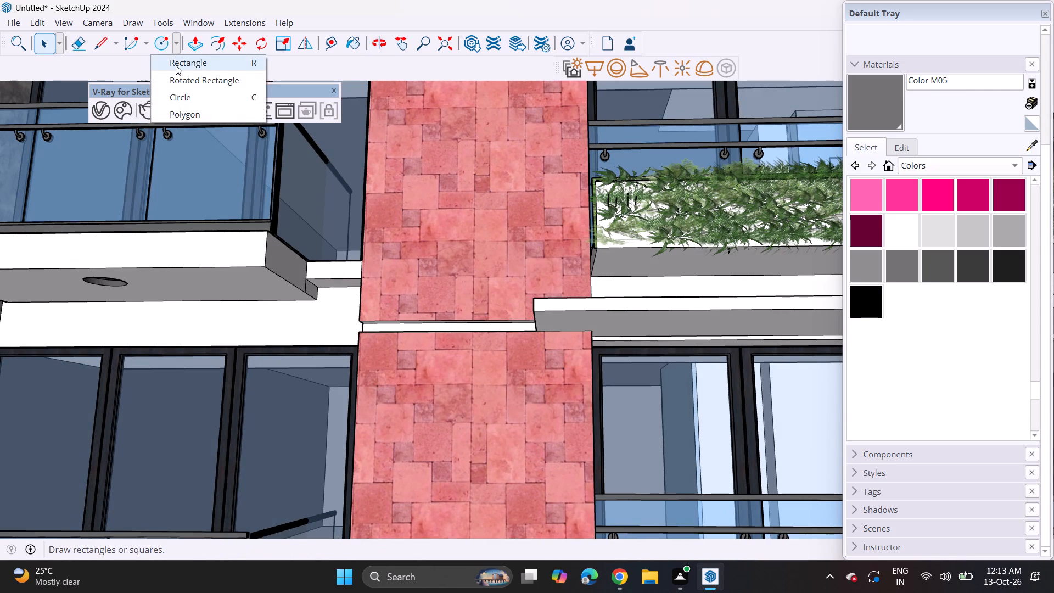
pyautogui.click(504, 335)
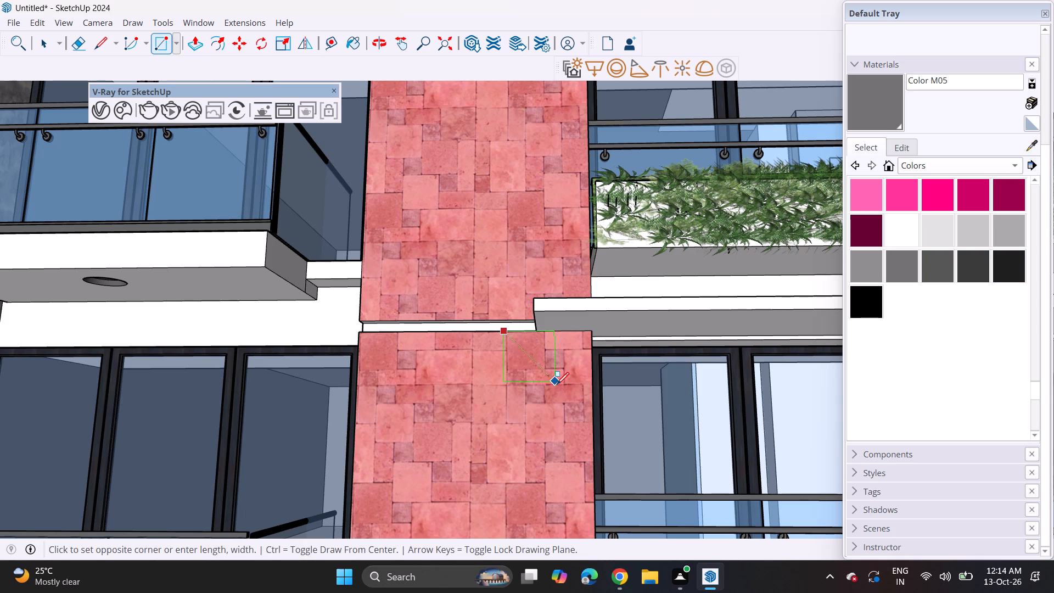
pyautogui.click(590, 393)
# Push/Pull the small rectangle outward from the red tiled strip to form a shallow projecting block.
pyautogui.moveTo(598, 390); pyautogui.dragTo(440, 428, button='middle')
pyautogui.click(199, 33)
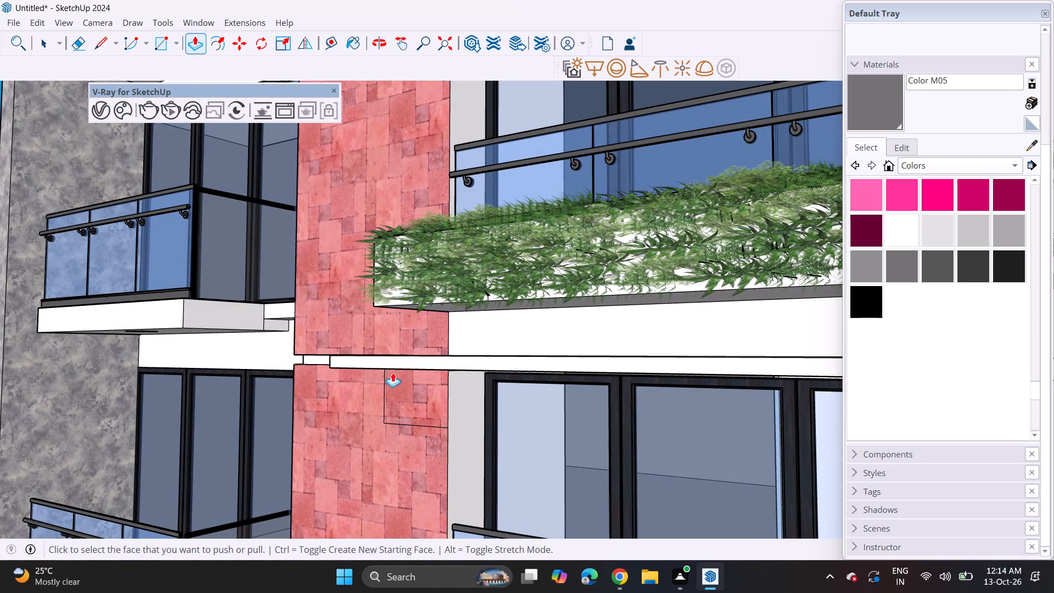
pyautogui.click(401, 395)
pyautogui.click(424, 394)
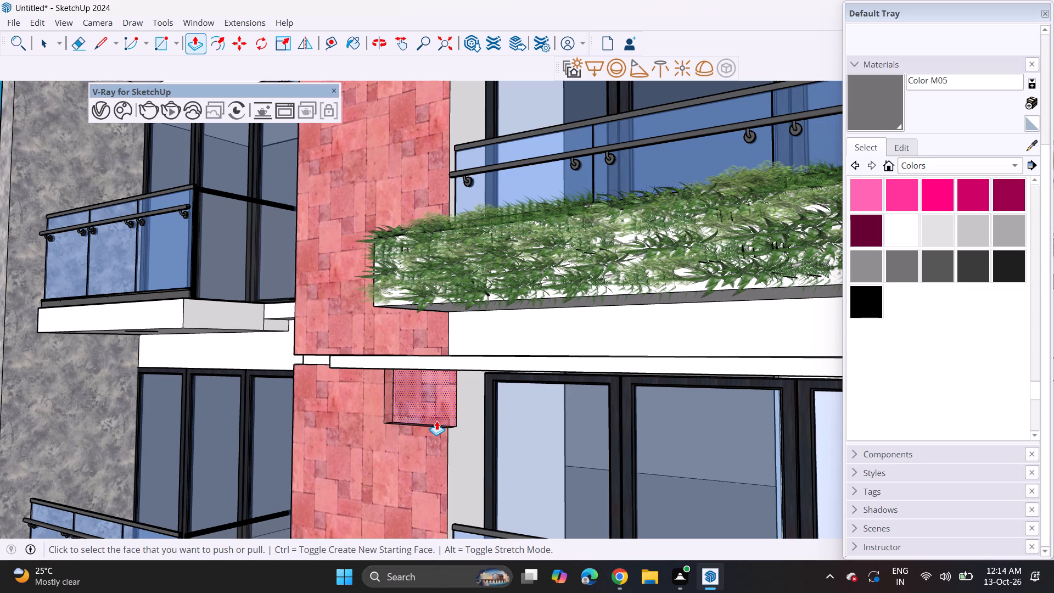
# Undo the outward Push/Pull of the small rectangle on the red tiled strip.
pyautogui.scroll(-2, 436, 421)
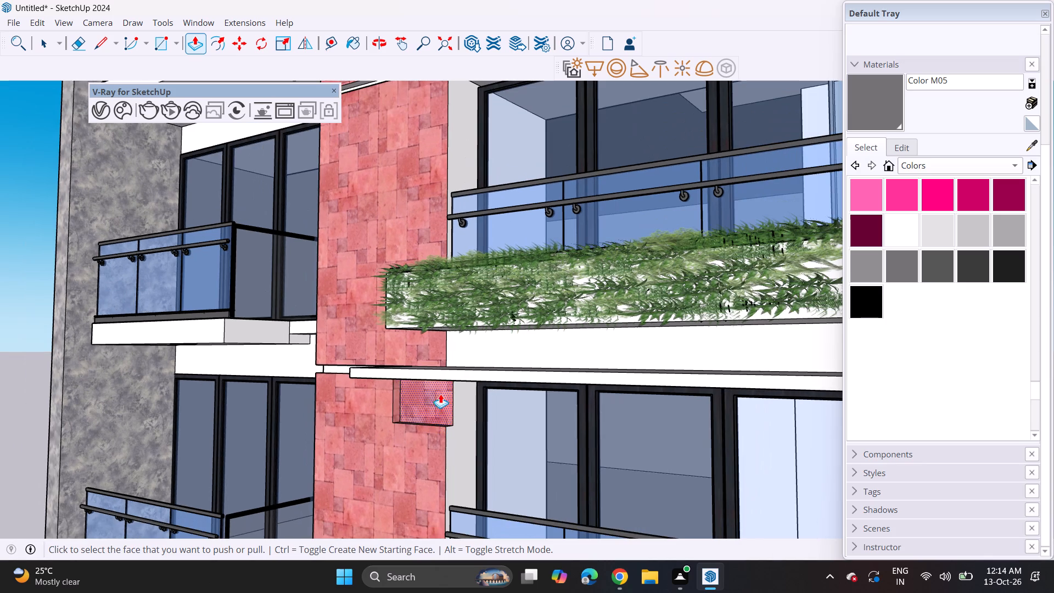
pyautogui.scroll(-9, 438, 381)
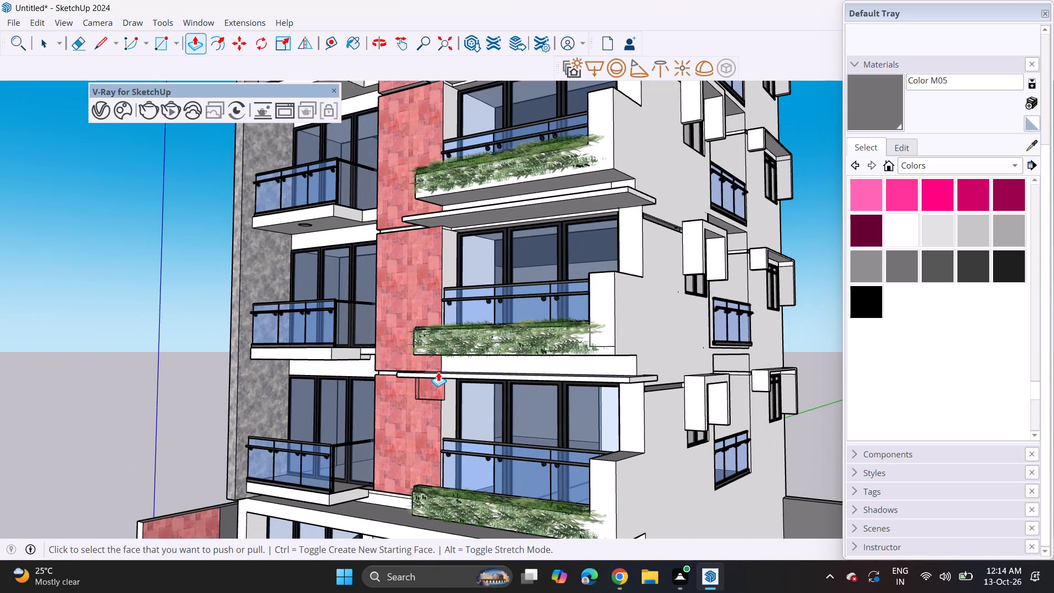
pyautogui.hotkey('ctrl', 'z')
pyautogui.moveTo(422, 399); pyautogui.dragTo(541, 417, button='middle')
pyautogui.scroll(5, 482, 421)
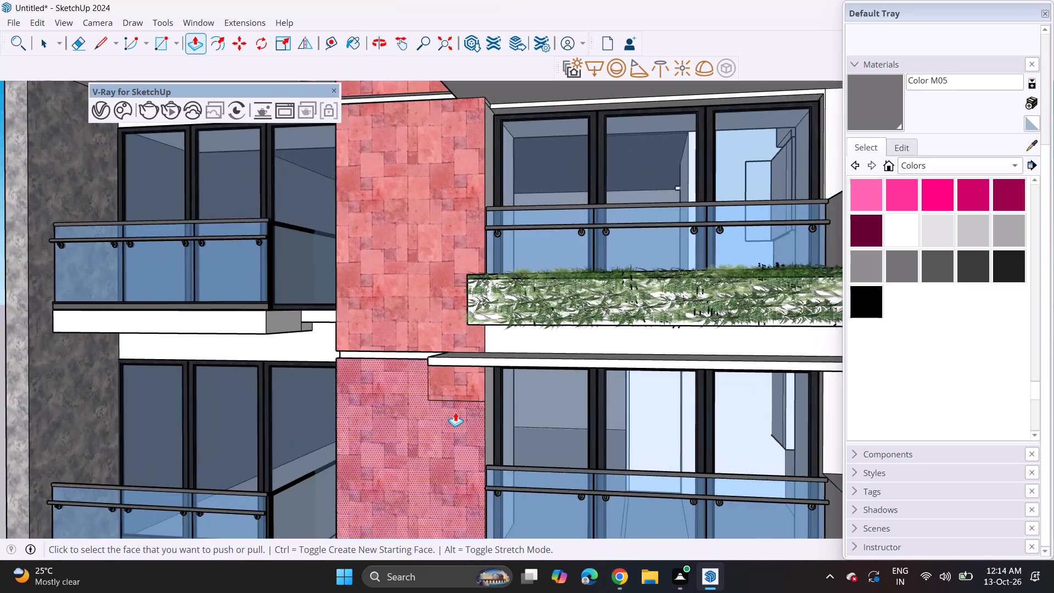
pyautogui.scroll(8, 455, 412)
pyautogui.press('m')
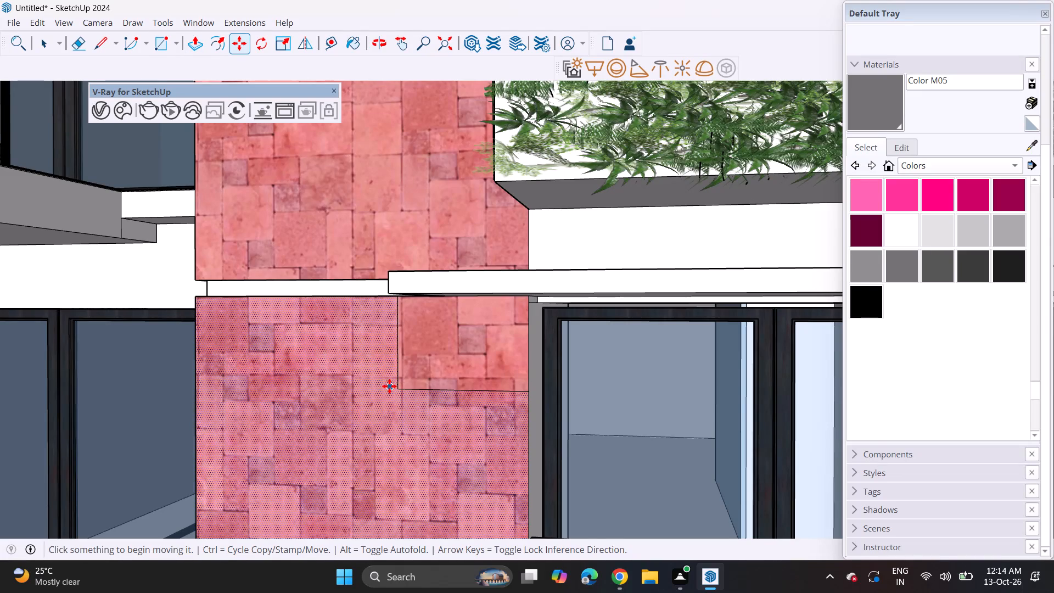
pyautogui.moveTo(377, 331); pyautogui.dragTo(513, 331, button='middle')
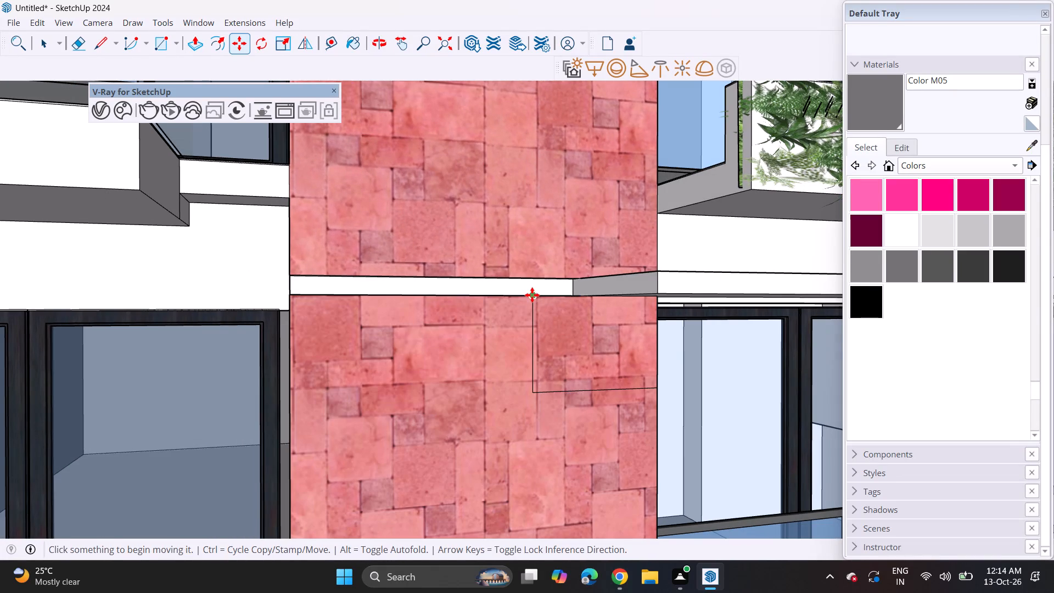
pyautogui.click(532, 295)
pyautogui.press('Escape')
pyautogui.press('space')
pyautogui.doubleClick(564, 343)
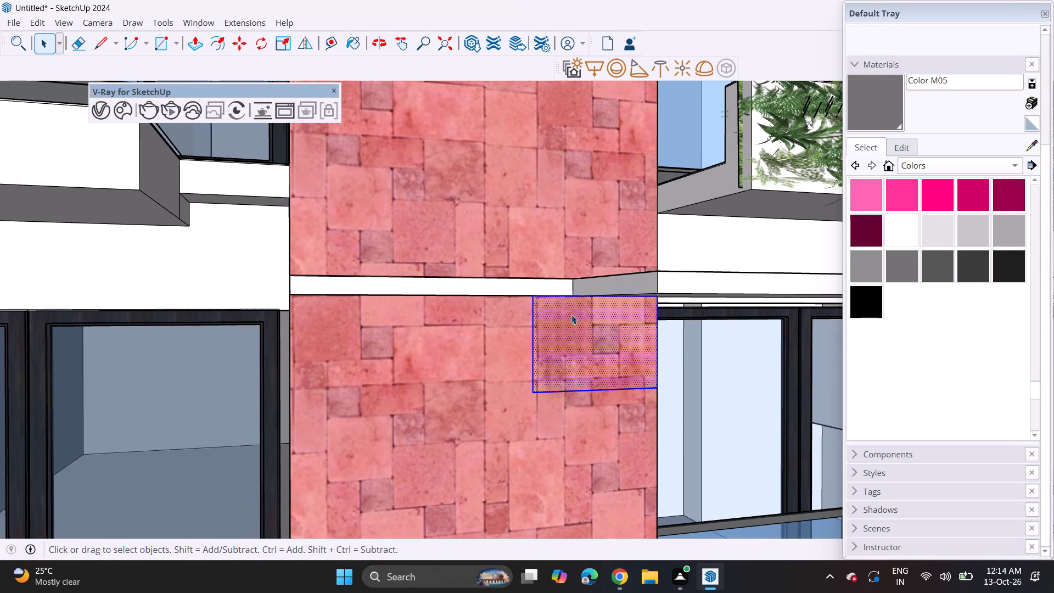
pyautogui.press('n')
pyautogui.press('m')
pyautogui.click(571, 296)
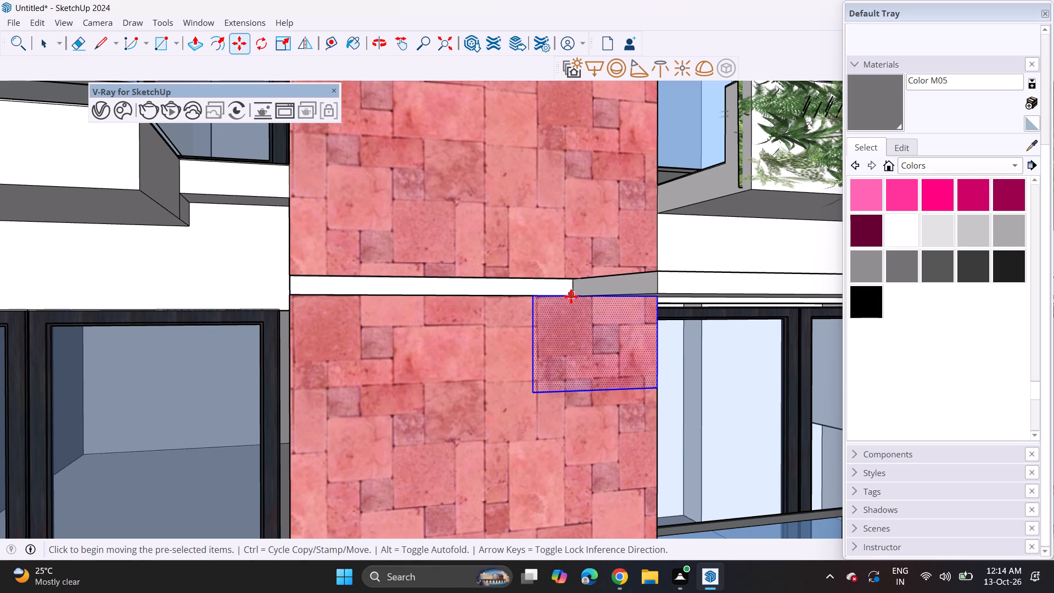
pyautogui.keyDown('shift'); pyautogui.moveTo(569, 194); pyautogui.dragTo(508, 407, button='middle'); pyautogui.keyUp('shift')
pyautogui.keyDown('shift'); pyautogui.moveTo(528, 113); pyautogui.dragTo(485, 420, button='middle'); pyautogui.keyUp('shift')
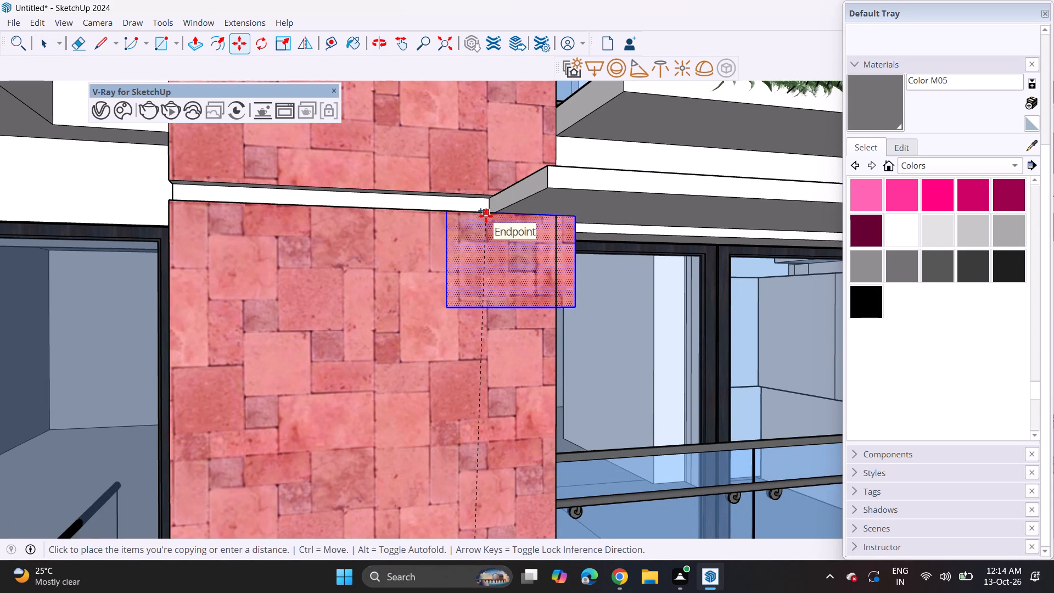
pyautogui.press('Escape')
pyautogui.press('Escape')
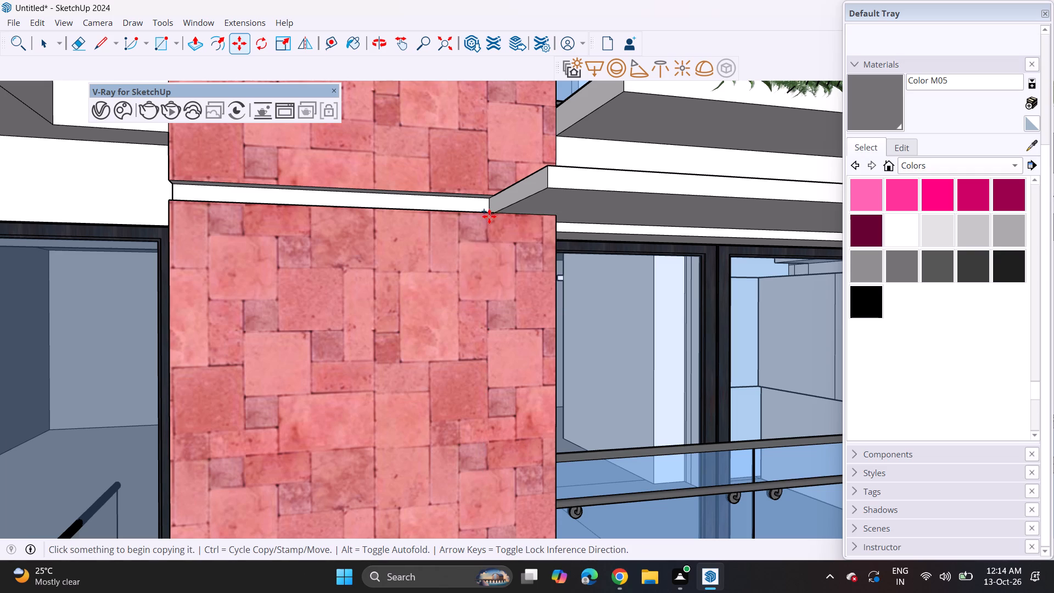
# Copy the small rectangle from its corner endpoint up to the matching upper corner of the red tiled panel one floor above.
pyautogui.scroll(-10, 488, 217)
pyautogui.keyDown('shift'); pyautogui.moveTo(492, 267); pyautogui.dragTo(515, 150, button='middle'); pyautogui.keyUp('shift')
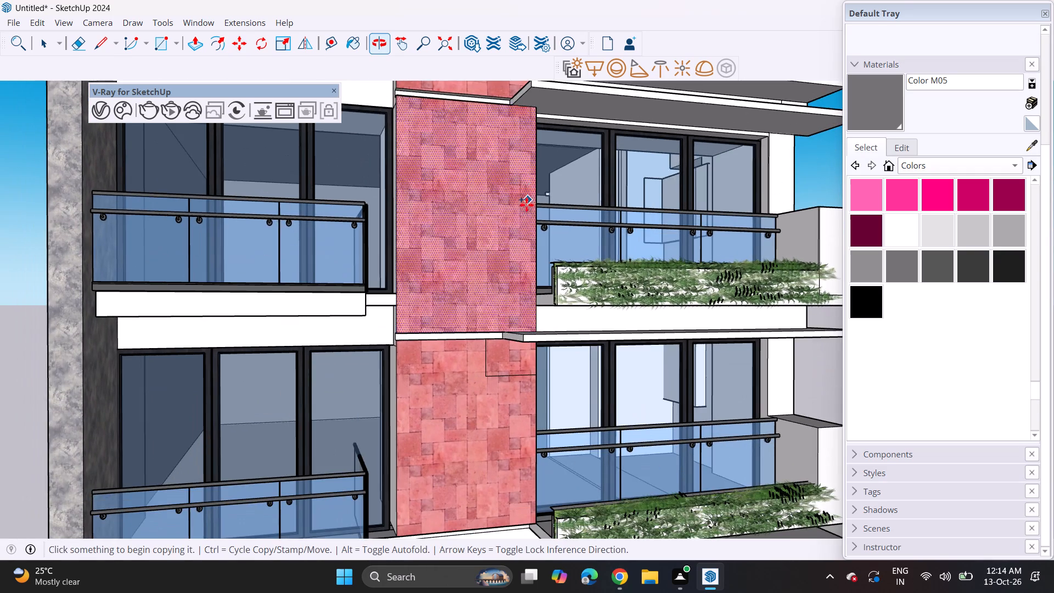
pyautogui.scroll(-3, 521, 215)
pyautogui.moveTo(518, 356); pyautogui.dragTo(480, 360, button='middle')
pyautogui.scroll(2, 499, 292)
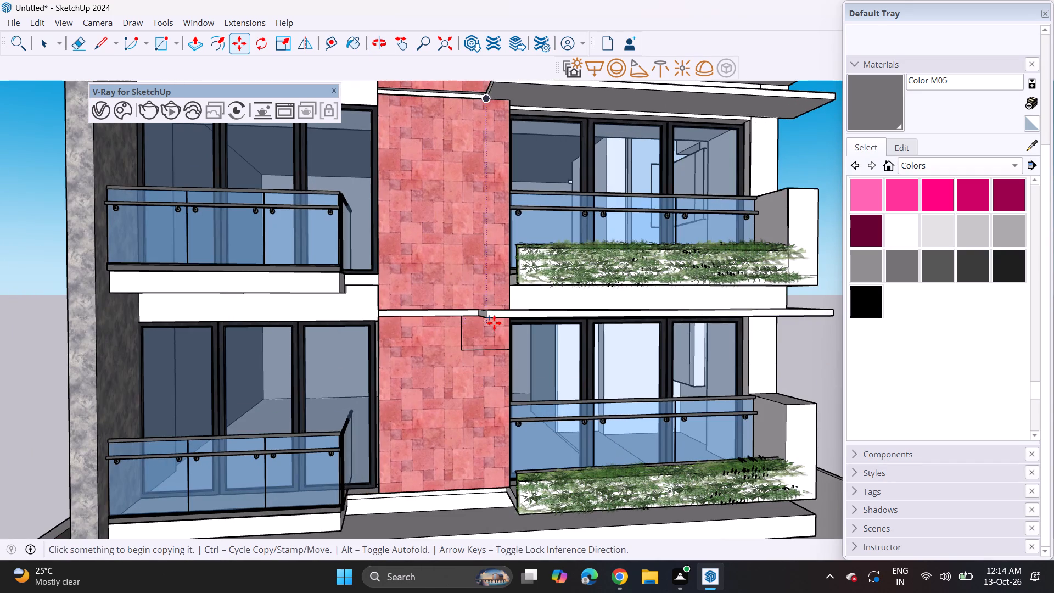
pyautogui.moveTo(514, 353); pyautogui.dragTo(470, 336, button='middle')
pyautogui.scroll(8, 484, 332)
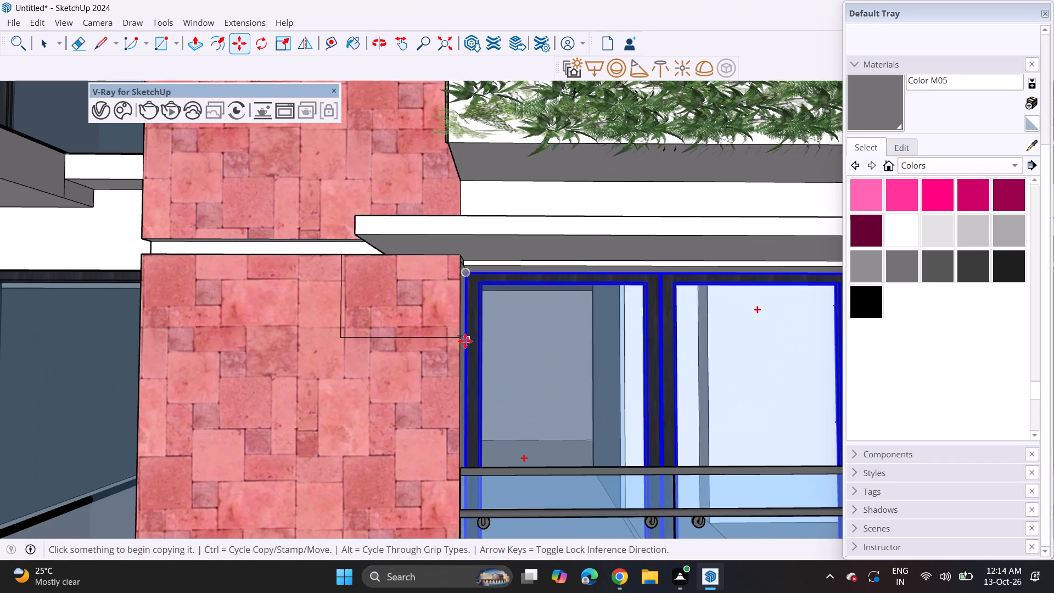
pyautogui.press('space')
pyautogui.doubleClick(442, 325)
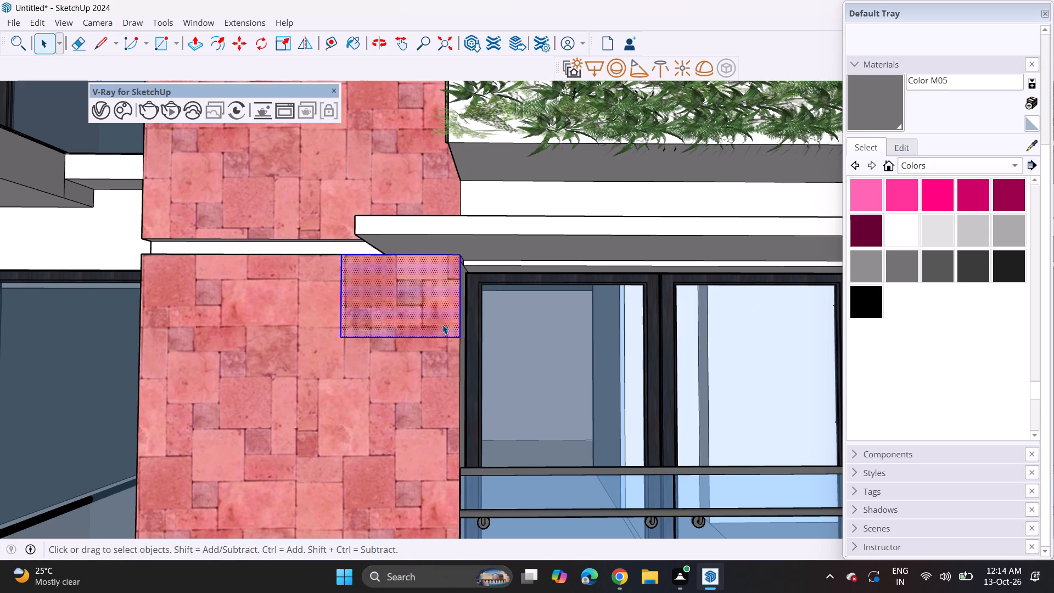
pyautogui.press('m')
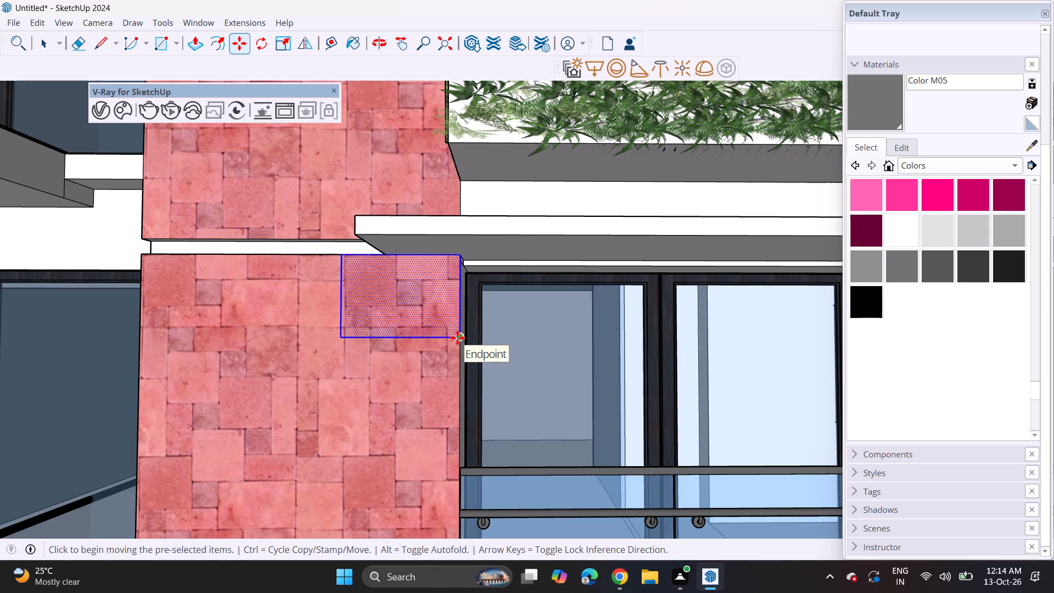
pyautogui.click(461, 254)
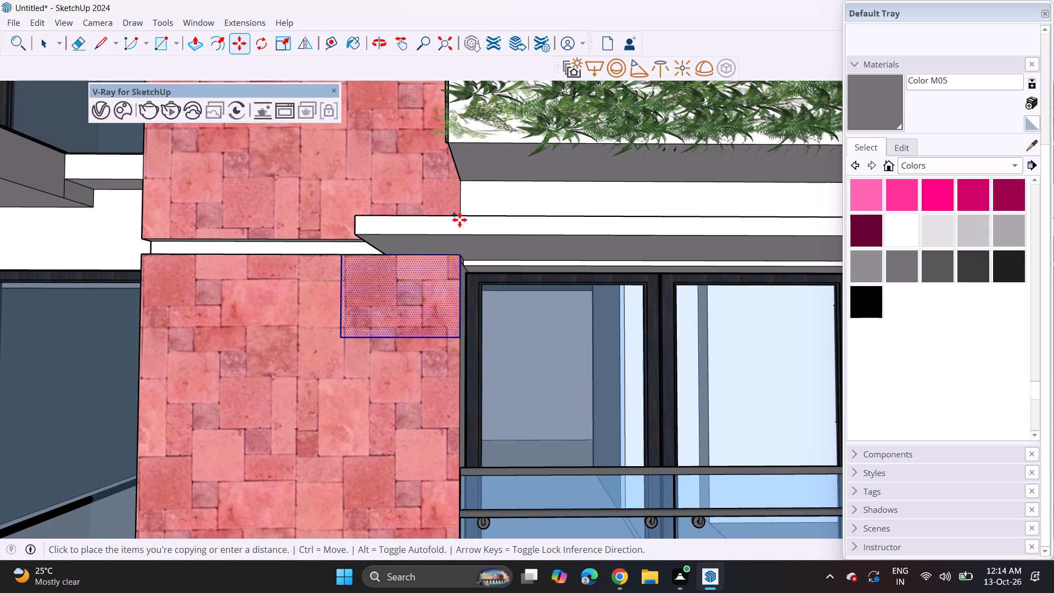
pyautogui.keyDown('shift'); pyautogui.moveTo(458, 178); pyautogui.dragTo(475, 374, button='middle'); pyautogui.keyUp('shift')
pyautogui.keyDown('shift'); pyautogui.moveTo(463, 179); pyautogui.dragTo(523, 349, button='middle'); pyautogui.keyUp('shift')
pyautogui.click(536, 100)
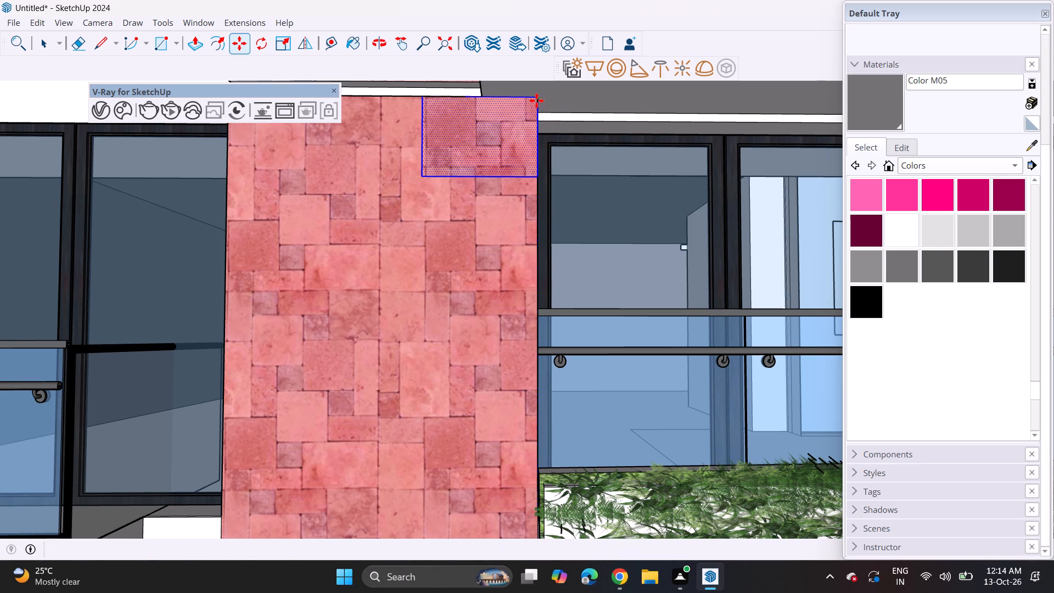
# Copy the rectangle up the strip to the next two floors' red panels, snapping each to the upper corner beside the planter-balcony bay.
pyautogui.click(540, 99)
pyautogui.keyDown('shift'); pyautogui.moveTo(548, 83); pyautogui.dragTo(508, 460, button='middle'); pyautogui.keyUp('shift')
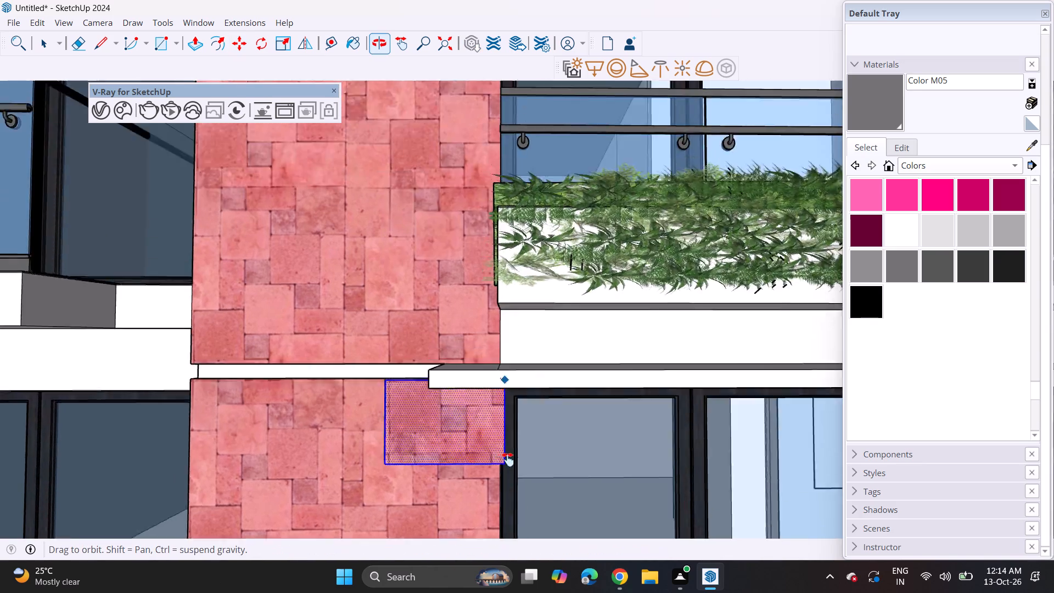
pyautogui.keyDown('shift'); pyautogui.moveTo(508, 460); pyautogui.dragTo(506, 539, button='middle'); pyautogui.keyUp('shift')
pyautogui.keyDown('shift'); pyautogui.moveTo(491, 177); pyautogui.dragTo(487, 424, button='middle'); pyautogui.keyUp('shift')
pyautogui.moveTo(497, 332); pyautogui.dragTo(498, 291, button='middle')
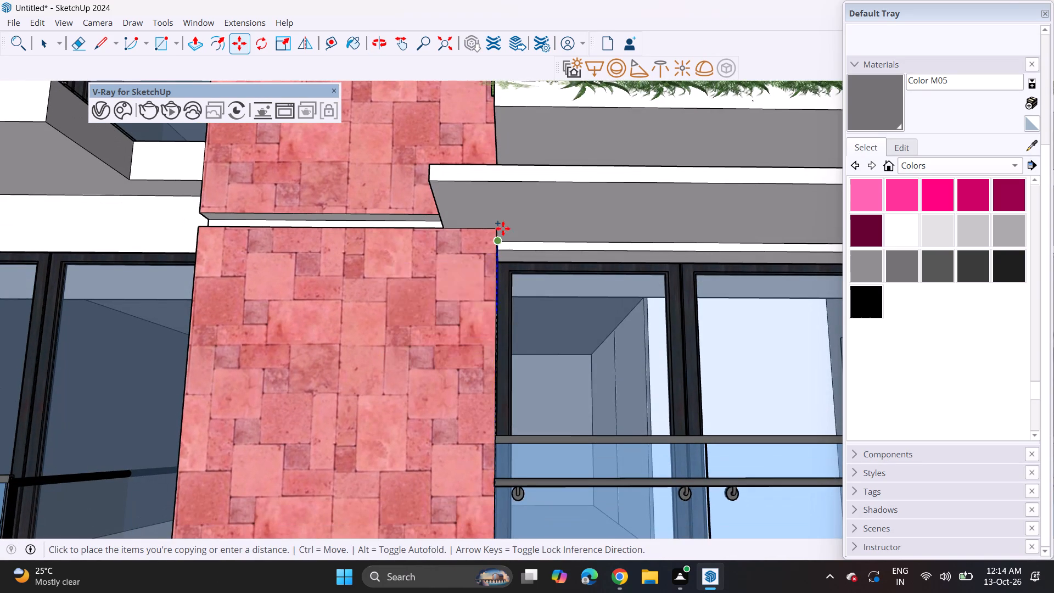
pyautogui.click(503, 227)
pyautogui.click(498, 231)
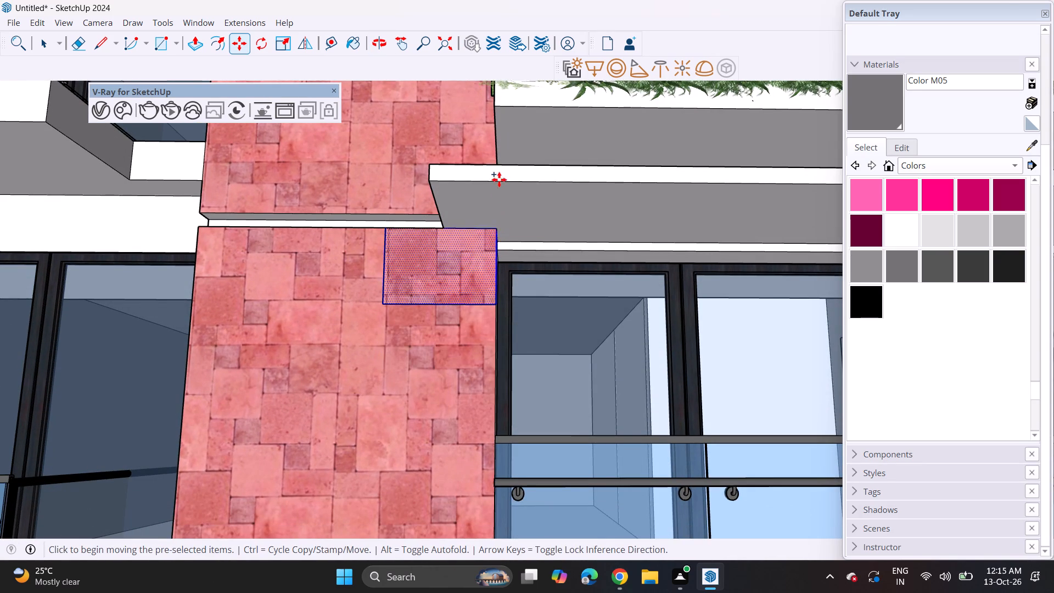
pyautogui.keyDown('shift'); pyautogui.moveTo(498, 181); pyautogui.dragTo(483, 579, button='middle'); pyautogui.keyUp('shift')
pyautogui.click(489, 100)
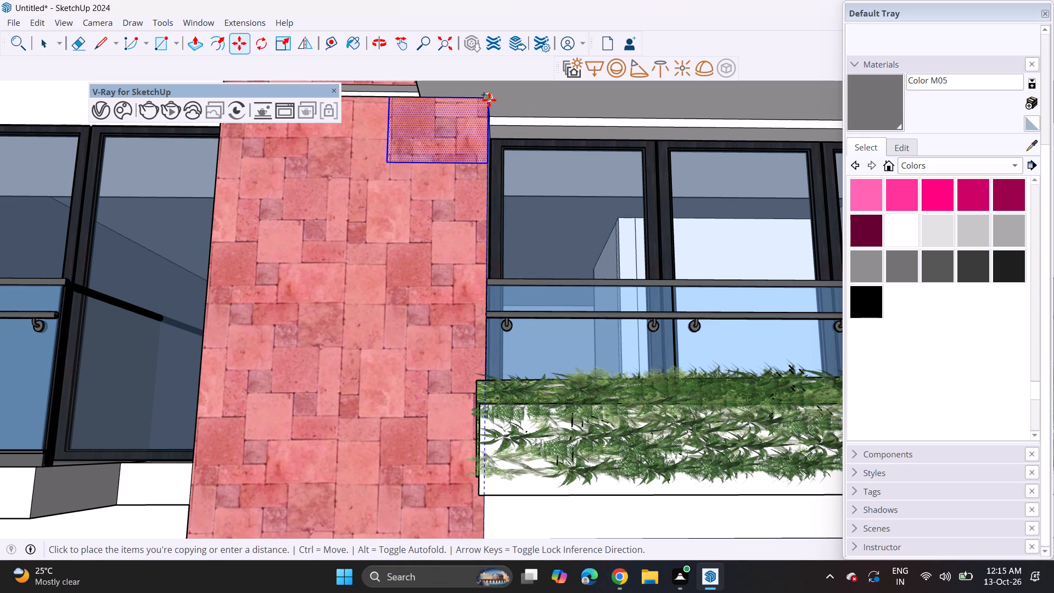
# Copy the rectangle to the two remaining upper floors' red panels, ending in the panel corner just below the roof-terrace slab.
pyautogui.click(491, 96)
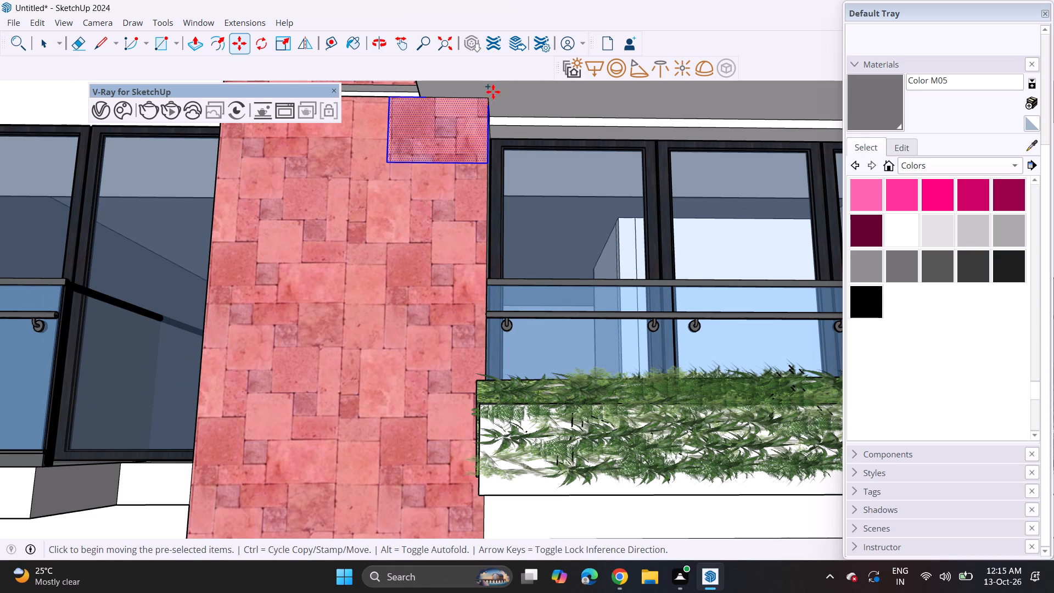
pyautogui.keyDown('shift'); pyautogui.moveTo(491, 123); pyautogui.dragTo(486, 590, button='middle'); pyautogui.keyUp('shift')
pyautogui.click(491, 181)
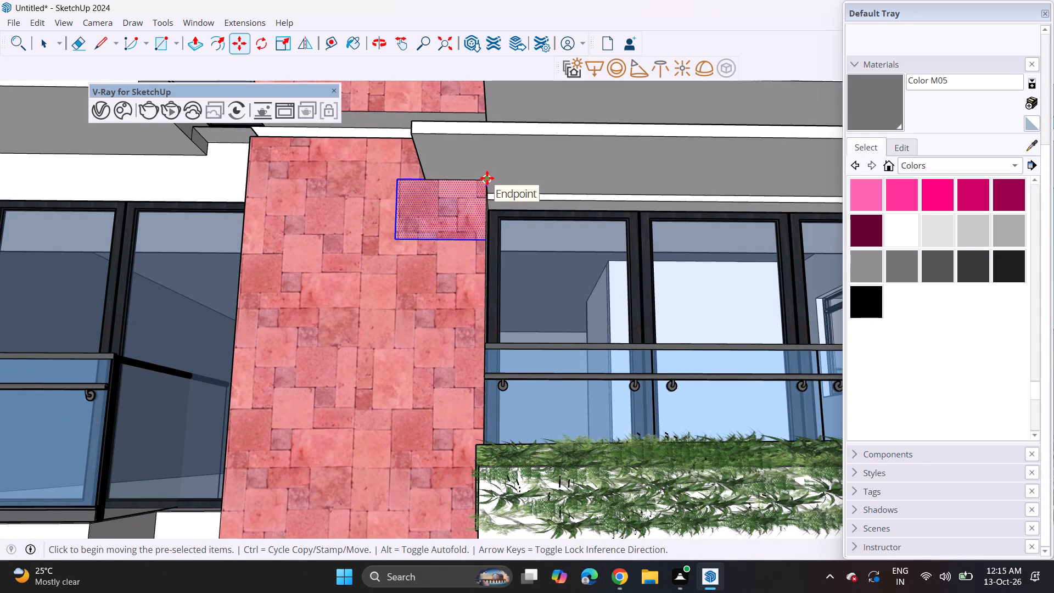
pyautogui.click(487, 178)
pyautogui.keyDown('shift'); pyautogui.moveTo(465, 266); pyautogui.dragTo(415, 541, button='middle'); pyautogui.keyUp('shift')
pyautogui.keyDown('shift'); pyautogui.moveTo(410, 258); pyautogui.dragTo(410, 261, button='middle'); pyautogui.keyUp('shift')
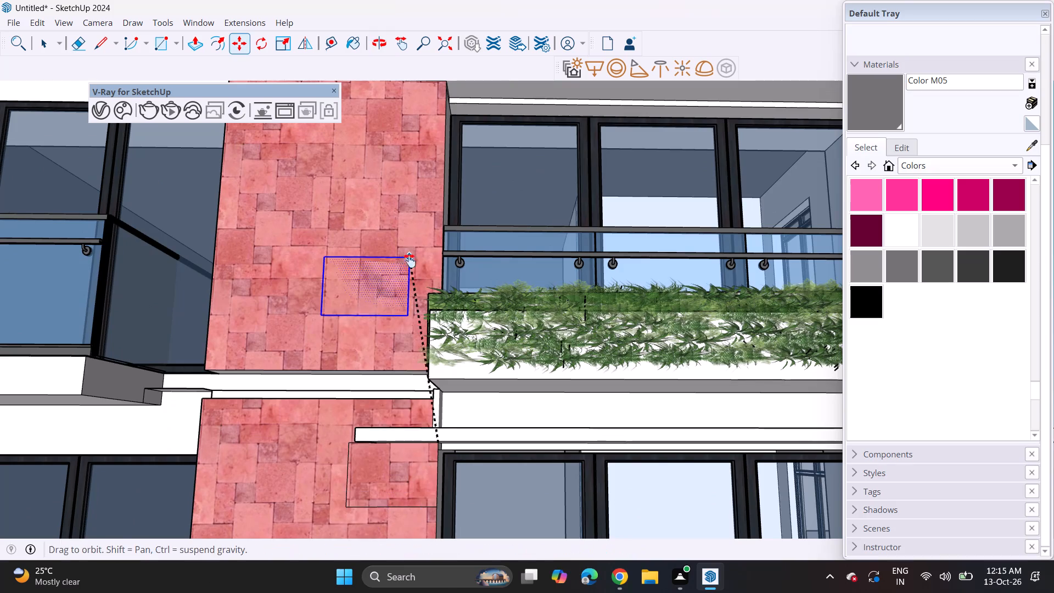
pyautogui.keyDown('shift'); pyautogui.moveTo(410, 261); pyautogui.dragTo(447, 467, button='middle'); pyautogui.keyUp('shift')
pyautogui.click(486, 276)
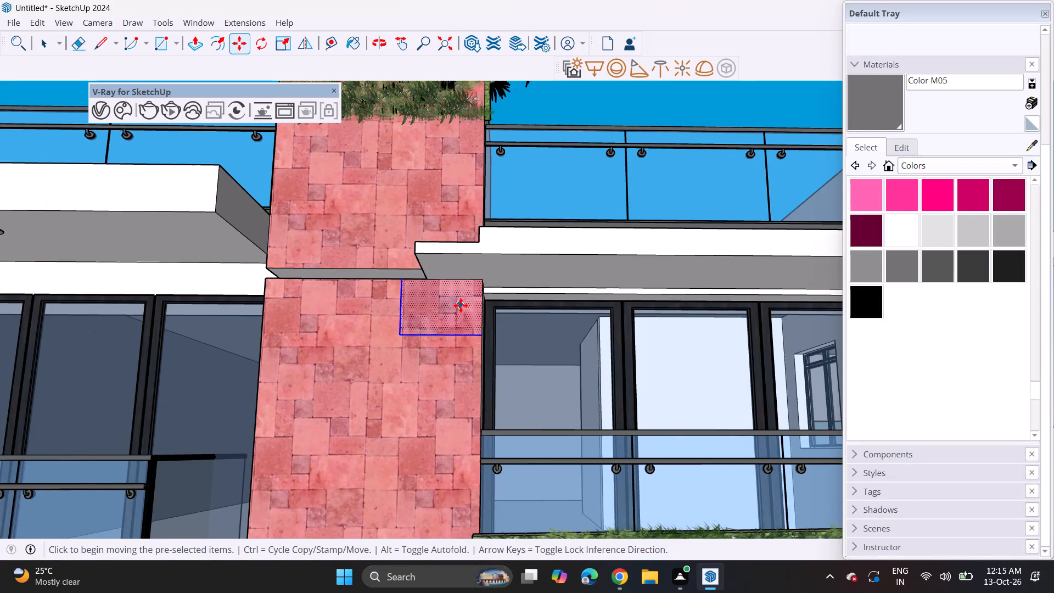
# Sample the Tile Various Tan material and paint the red strip's plain side faces at the roof terrace and top floor.
pyautogui.scroll(-5, 461, 305)
pyautogui.moveTo(457, 324); pyautogui.dragTo(413, 381, button='middle')
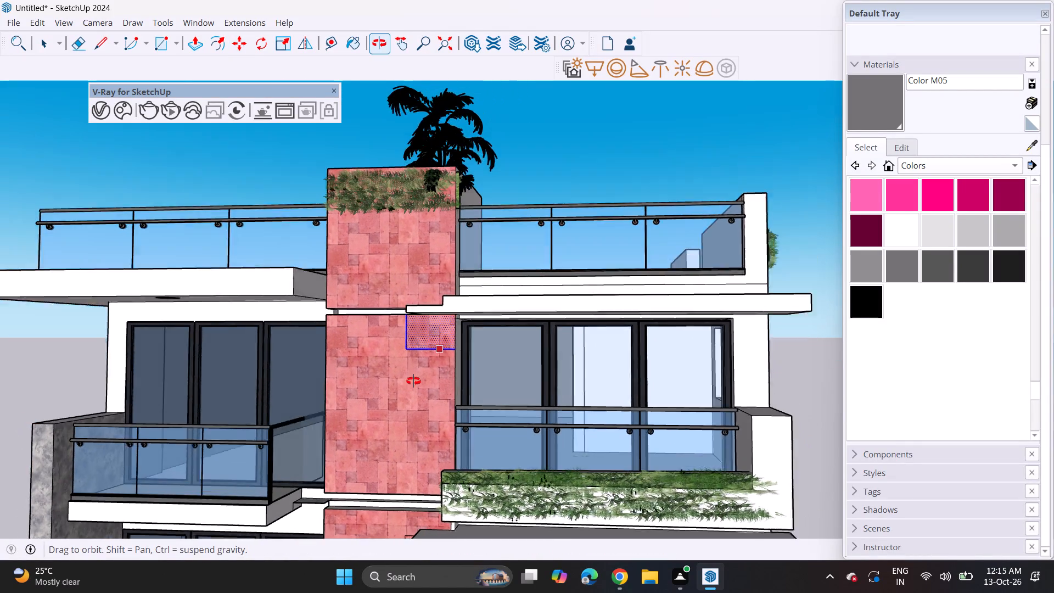
pyautogui.moveTo(413, 381); pyautogui.dragTo(410, 382, button='middle')
pyautogui.moveTo(438, 367); pyautogui.dragTo(380, 387, button='middle')
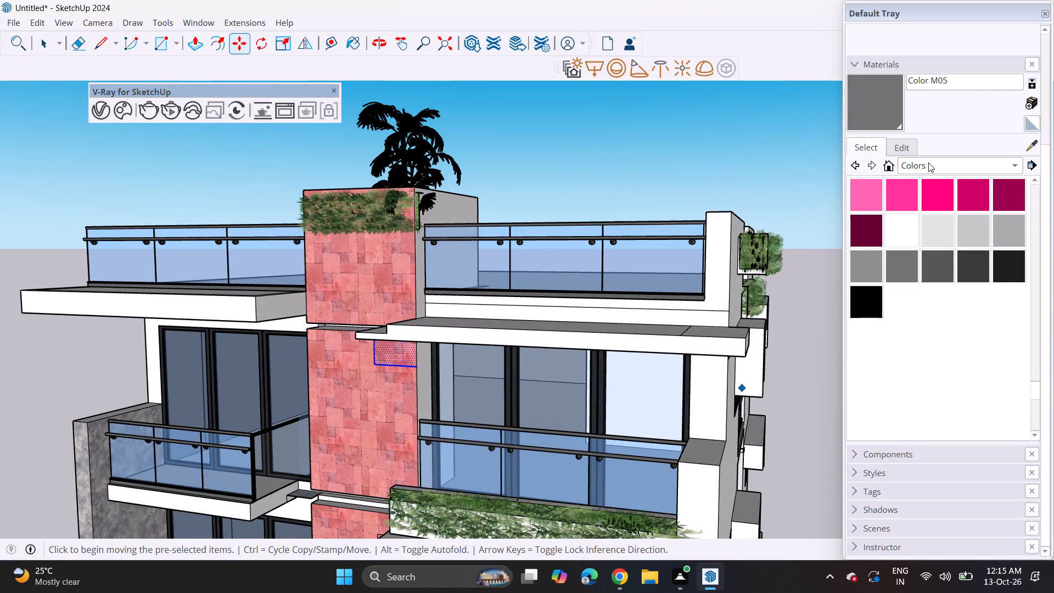
pyautogui.click(1031, 153)
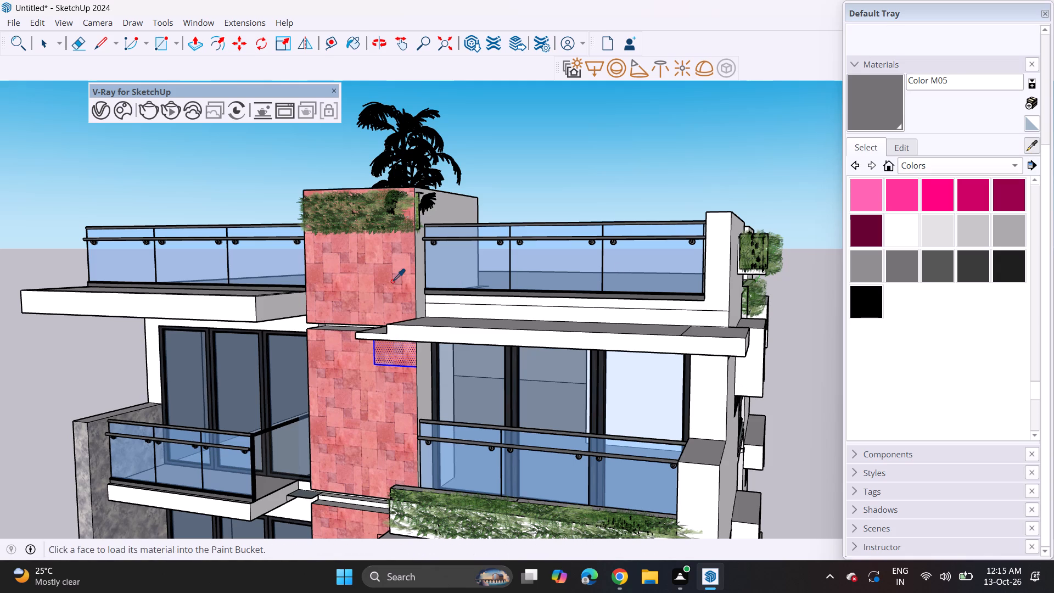
pyautogui.click(392, 281)
pyautogui.moveTo(425, 456); pyautogui.dragTo(419, 413, button='middle')
pyautogui.scroll(3, 433, 388)
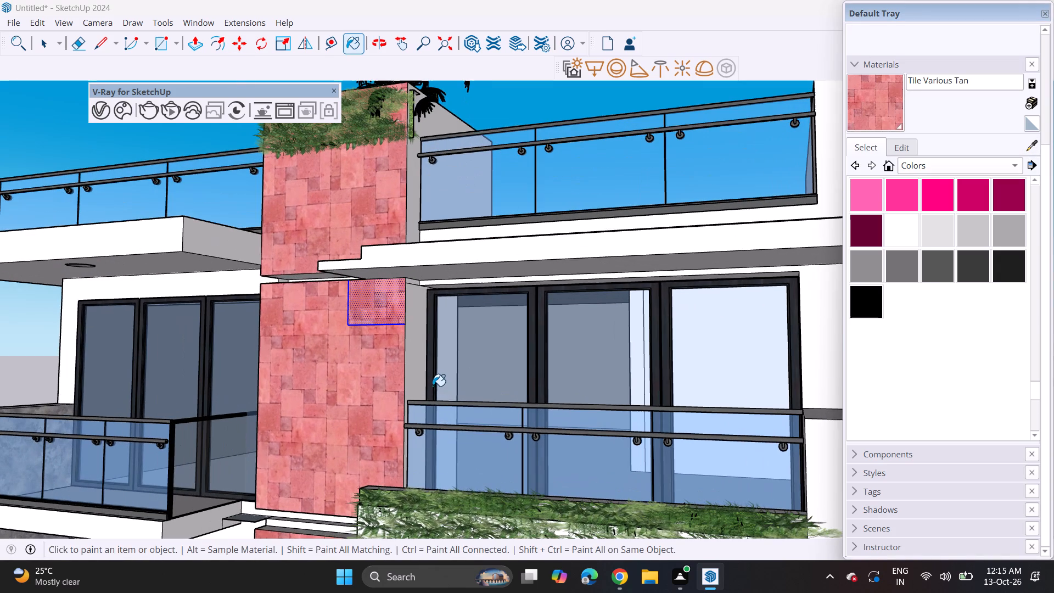
pyautogui.click(423, 318)
pyautogui.click(410, 204)
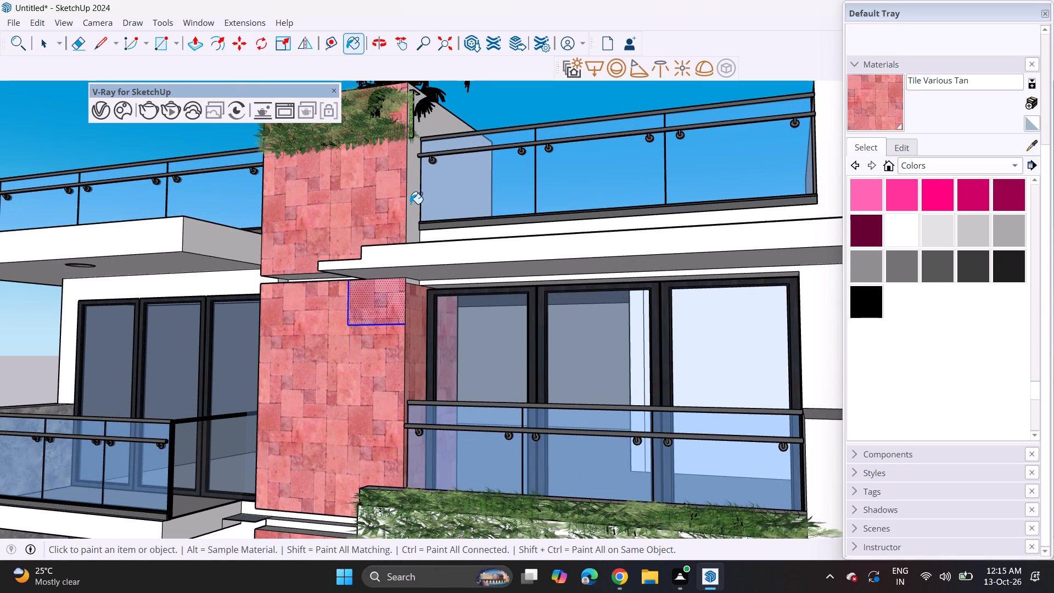
pyautogui.click(410, 280)
# Paint the red strip's plain side faces with Tile Various Tan on the next three floors down, beside the planter-balcony windows.
pyautogui.moveTo(393, 359); pyautogui.dragTo(416, 135, button='middle')
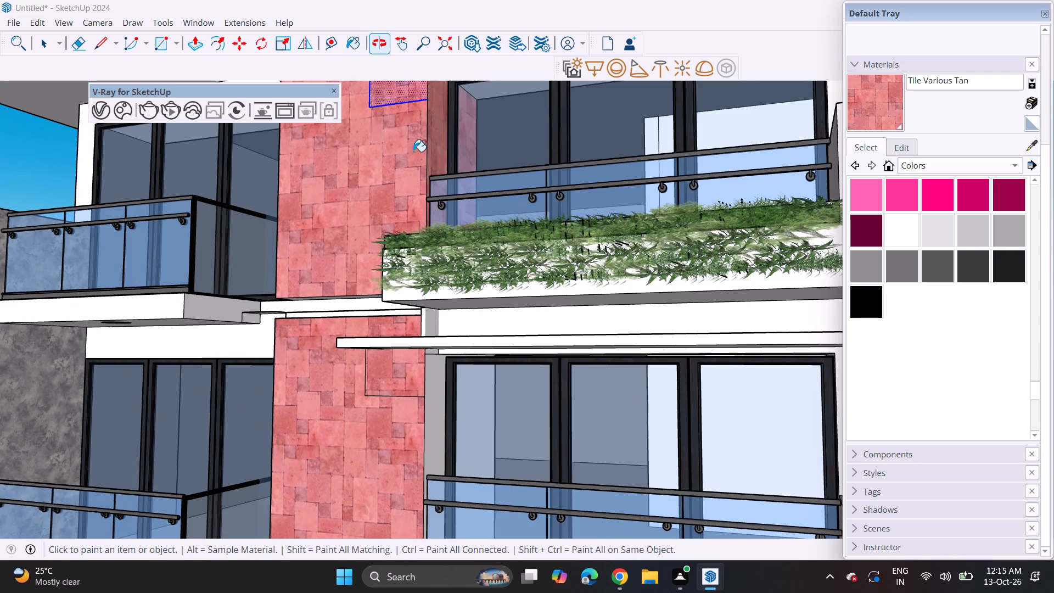
pyautogui.click(434, 401)
pyautogui.moveTo(452, 449); pyautogui.dragTo(469, 146, button='middle')
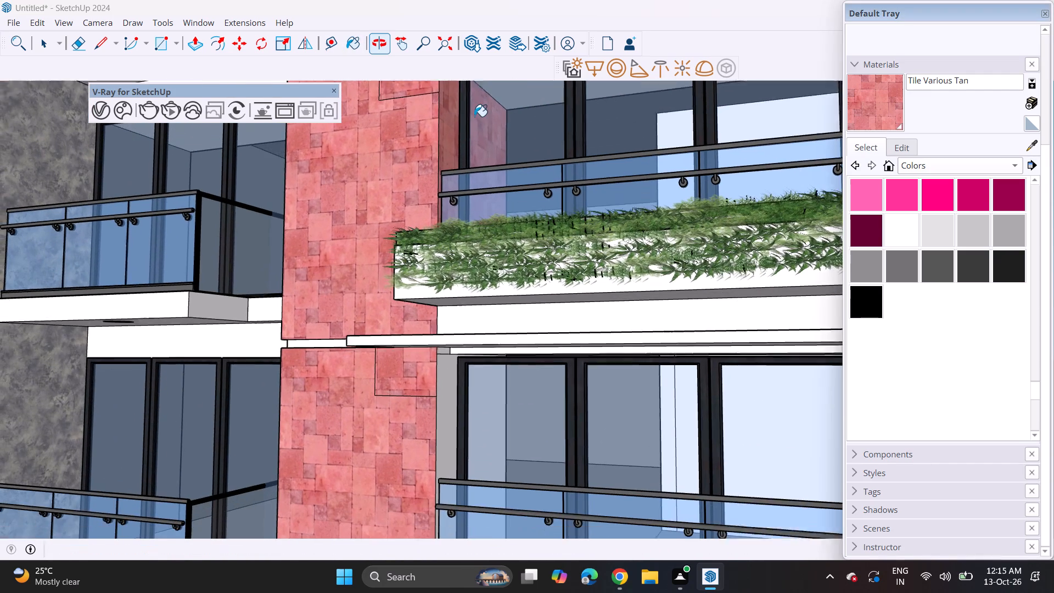
pyautogui.click(455, 413)
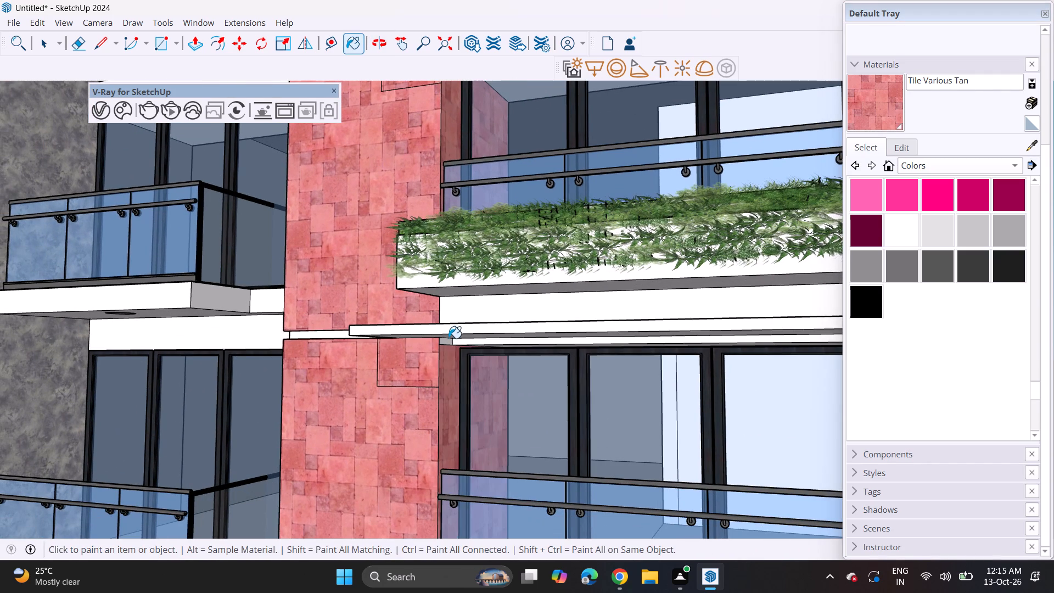
pyautogui.click(448, 338)
pyautogui.click(448, 340)
pyautogui.keyDown('shift'); pyautogui.moveTo(438, 455); pyautogui.dragTo(424, 315, button='middle'); pyautogui.keyUp('shift')
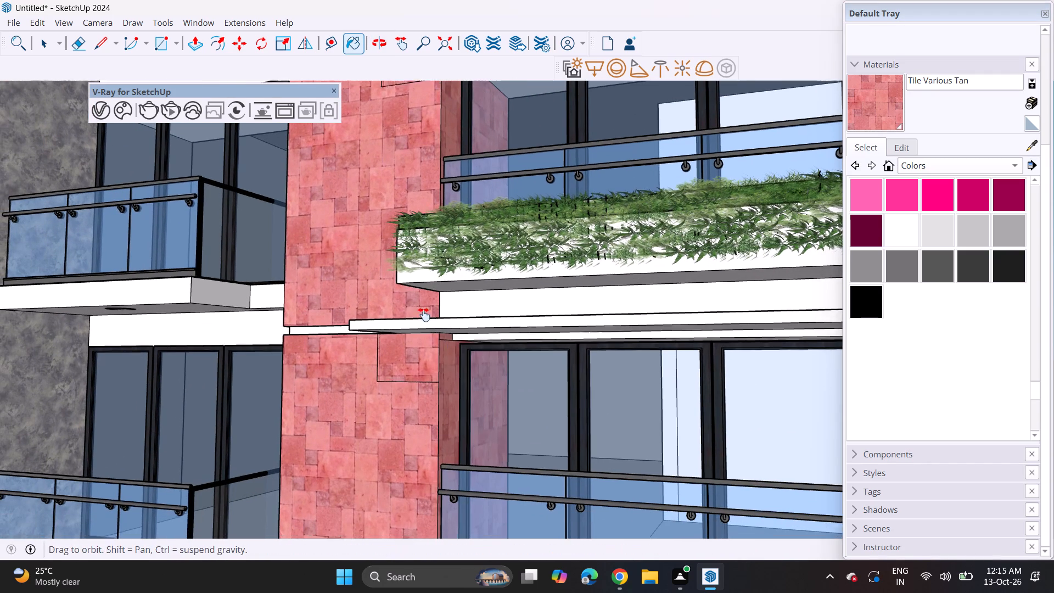
pyautogui.keyDown('shift'); pyautogui.moveTo(424, 315); pyautogui.dragTo(424, 147, button='middle'); pyautogui.keyUp('shift')
pyautogui.click(434, 394)
pyautogui.click(431, 351)
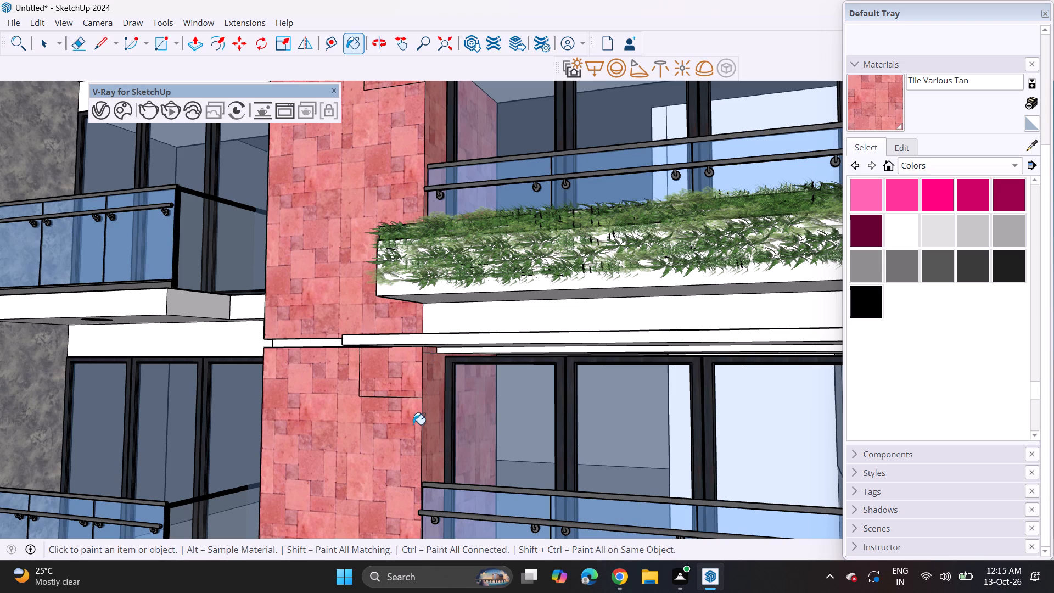
# Paint the strip's remaining plain side faces on the lower floors with Tile Various Tan, including the narrow parts under the slabs.
pyautogui.keyDown('shift'); pyautogui.moveTo(412, 427); pyautogui.dragTo(421, 81, button='middle'); pyautogui.keyUp('shift')
pyautogui.click(434, 359)
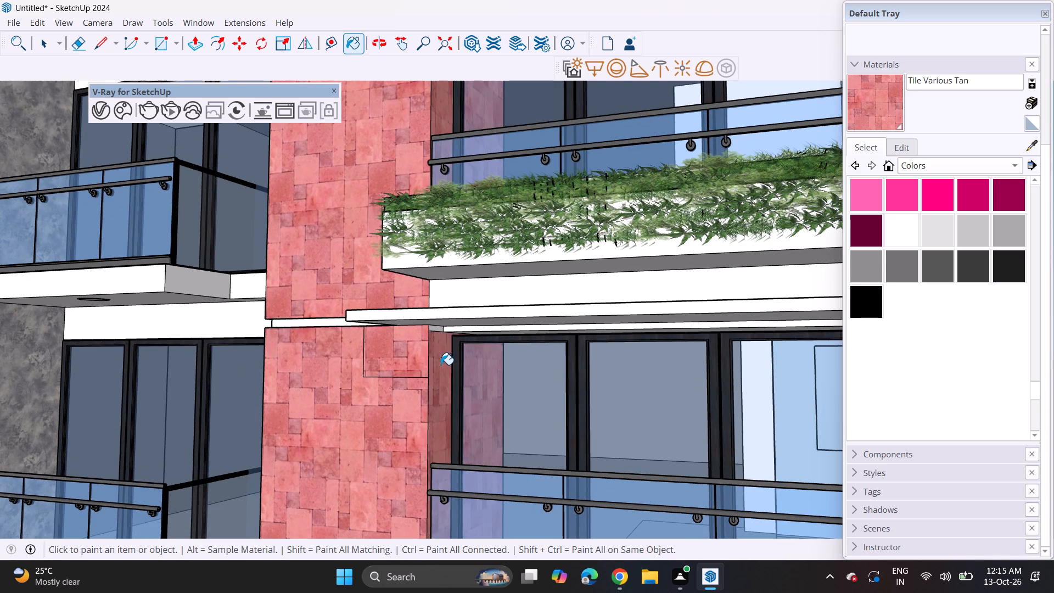
pyautogui.click(437, 327)
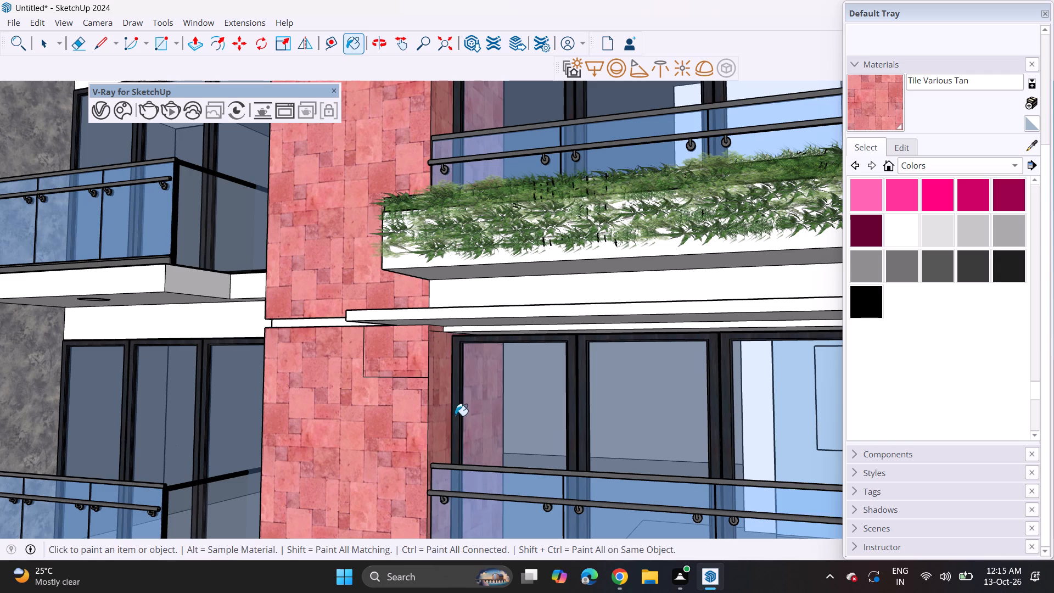
pyautogui.keyDown('shift'); pyautogui.moveTo(455, 416); pyautogui.dragTo(485, 77, button='middle'); pyautogui.keyUp('shift')
pyautogui.click(466, 384)
pyautogui.click(465, 316)
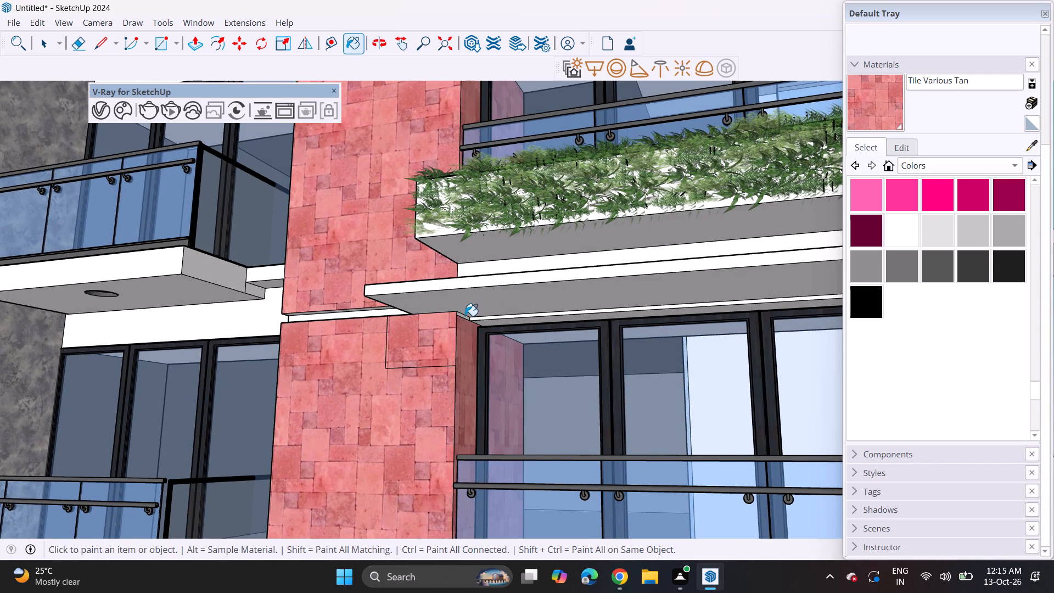
pyautogui.click(466, 318)
pyautogui.click(467, 316)
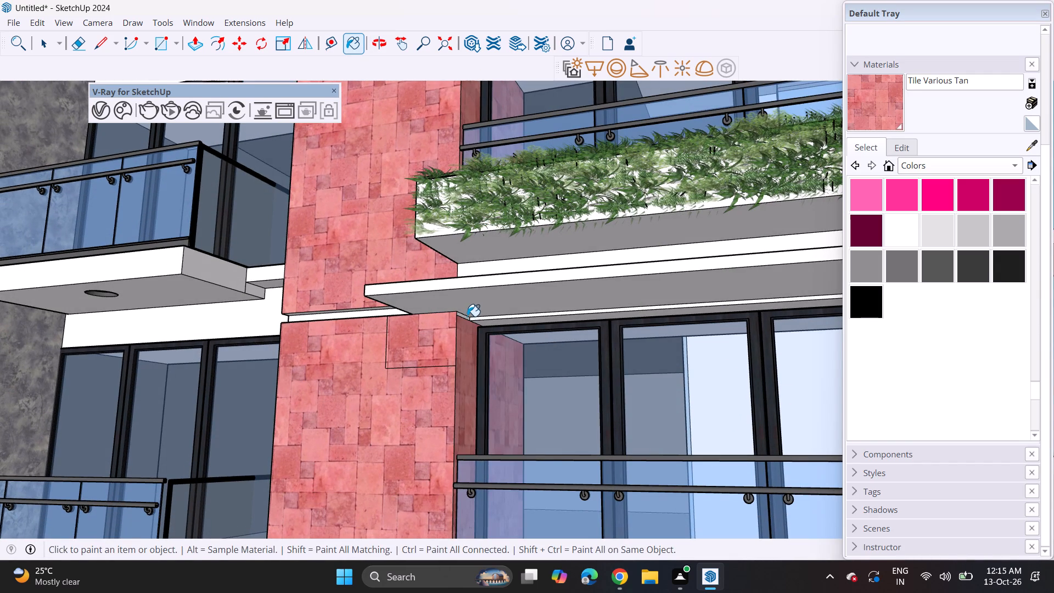
pyautogui.click(467, 318)
# Push the small rectangle on the lowest red tiled panel inward about 4 7/16" to form a recess.
pyautogui.moveTo(460, 360); pyautogui.dragTo(453, 394, button='middle')
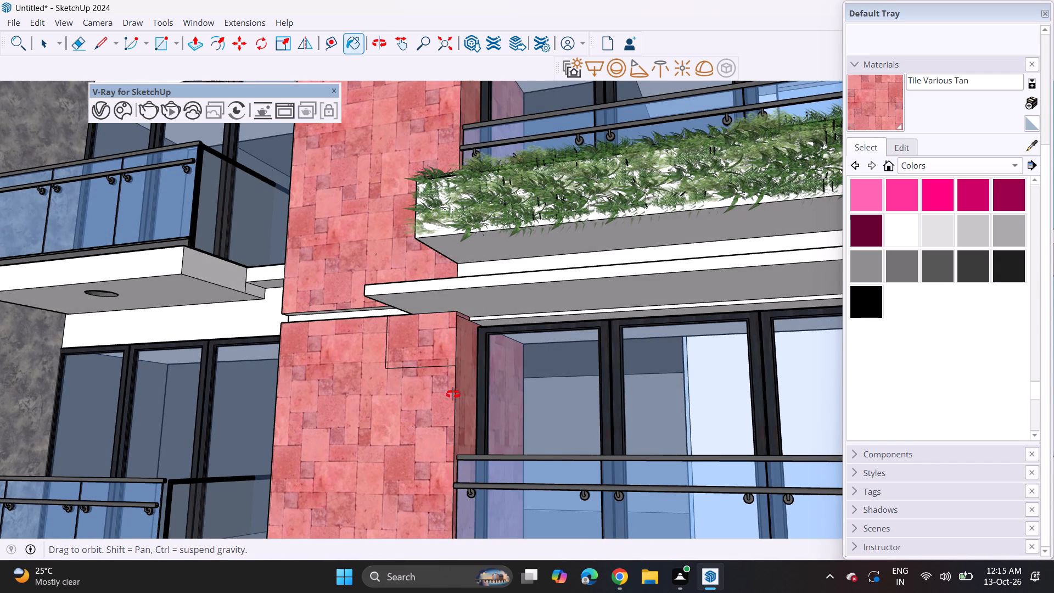
pyautogui.moveTo(453, 394); pyautogui.dragTo(448, 447, button='middle')
pyautogui.keyDown('shift'); pyautogui.moveTo(452, 463); pyautogui.dragTo(448, 377, button='middle'); pyautogui.keyUp('shift')
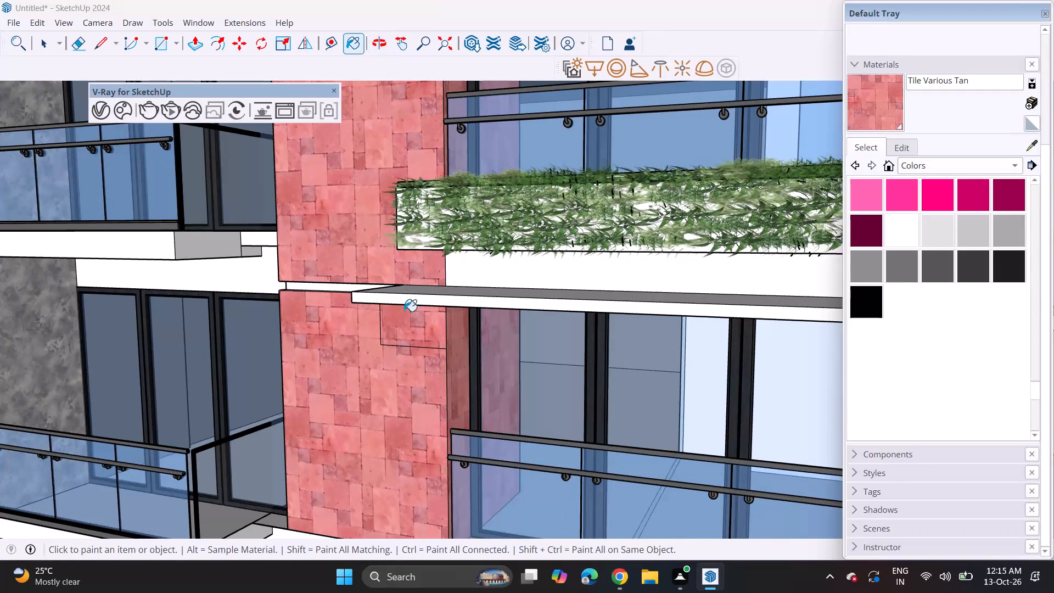
pyautogui.click(189, 38)
pyautogui.moveTo(324, 393); pyautogui.dragTo(369, 362, button='middle')
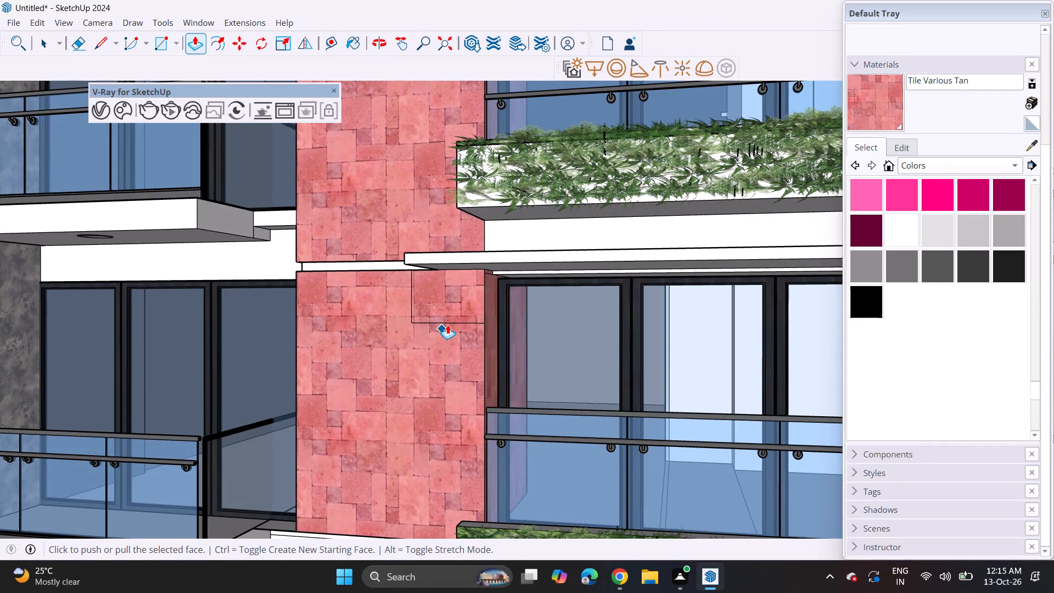
pyautogui.press('Escape')
pyautogui.moveTo(445, 321); pyautogui.dragTo(368, 338, button='middle')
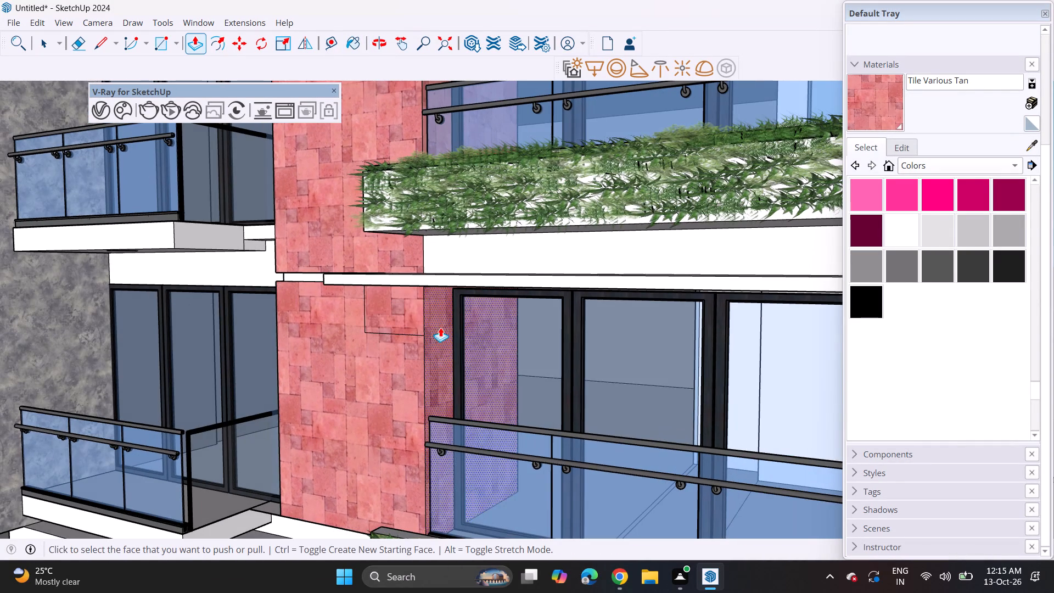
pyautogui.click(391, 323)
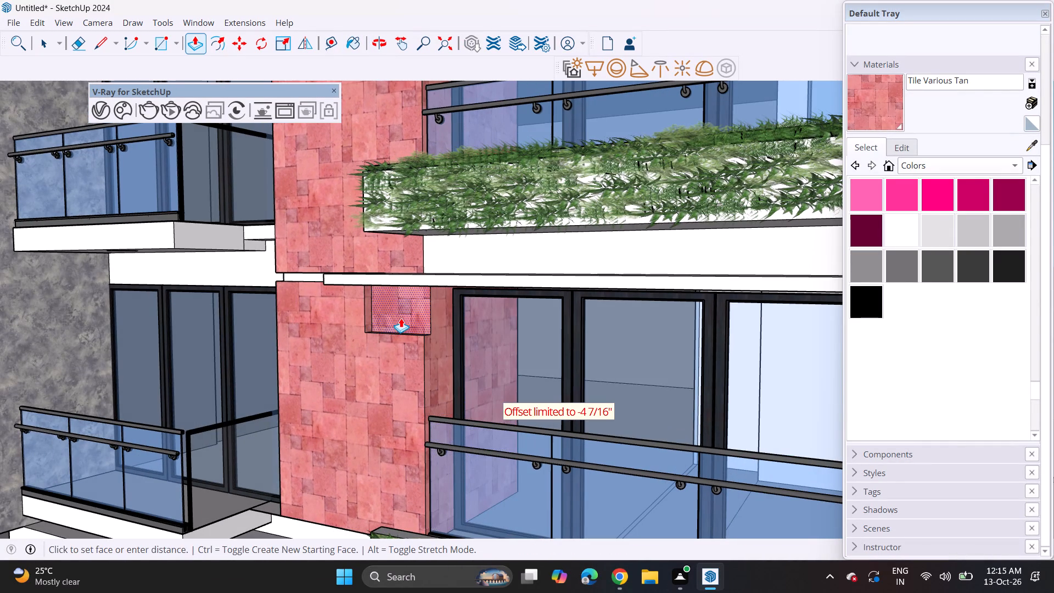
pyautogui.click(401, 318)
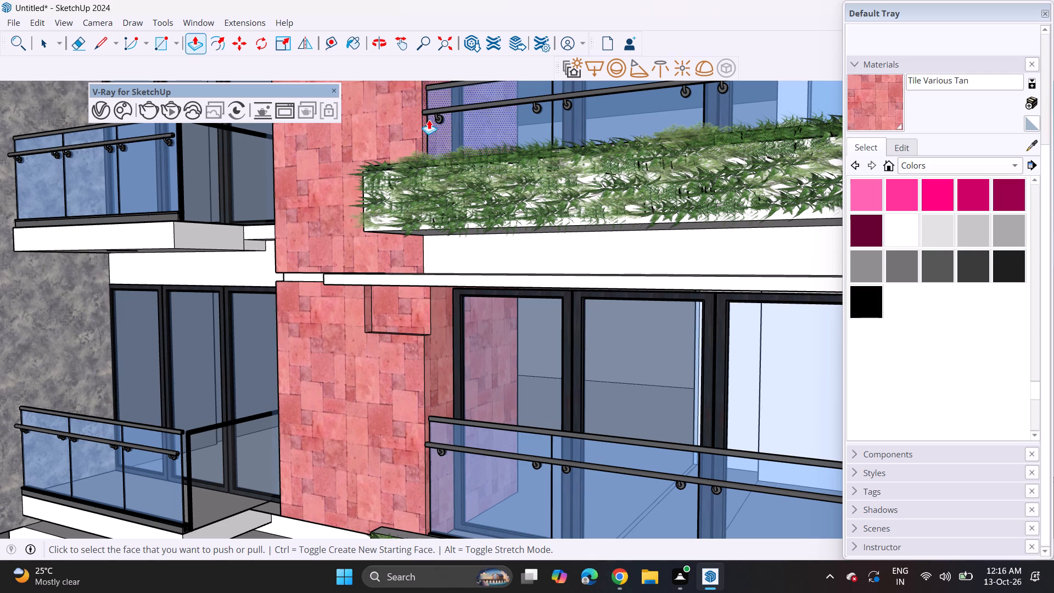
# Repeat the same inward push on the small rectangles of the red panels above, floor by floor up to the top floor.
pyautogui.keyDown('shift'); pyautogui.moveTo(403, 125); pyautogui.dragTo(378, 419, button='middle'); pyautogui.keyUp('shift')
pyautogui.doubleClick(368, 280)
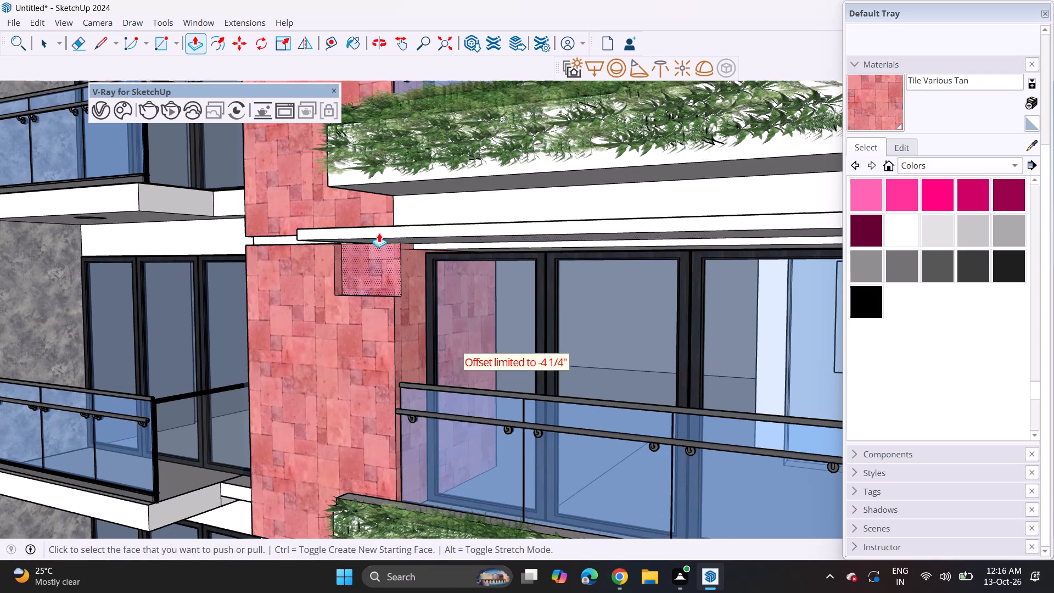
pyautogui.keyDown('shift'); pyautogui.moveTo(375, 180); pyautogui.dragTo(413, 501, button='middle'); pyautogui.keyUp('shift')
pyautogui.doubleClick(408, 204)
pyautogui.keyDown('shift'); pyautogui.moveTo(422, 175); pyautogui.dragTo(448, 446, button='middle'); pyautogui.keyUp('shift')
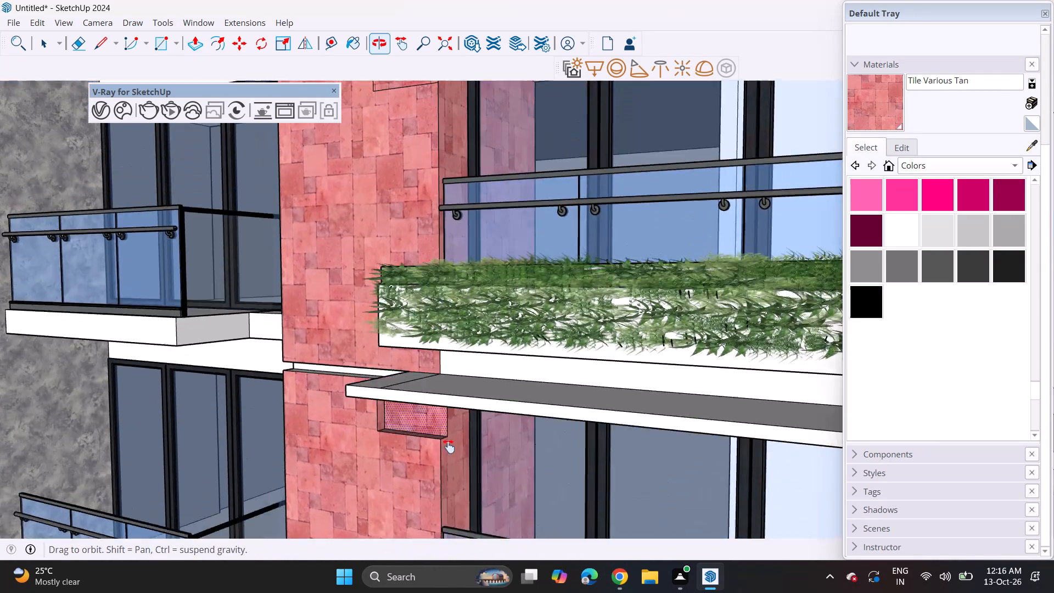
pyautogui.keyDown('shift'); pyautogui.moveTo(448, 446); pyautogui.dragTo(448, 478, button='middle'); pyautogui.keyUp('shift')
pyautogui.doubleClick(429, 169)
pyautogui.keyDown('shift'); pyautogui.moveTo(446, 132); pyautogui.dragTo(491, 543, button='middle'); pyautogui.keyUp('shift')
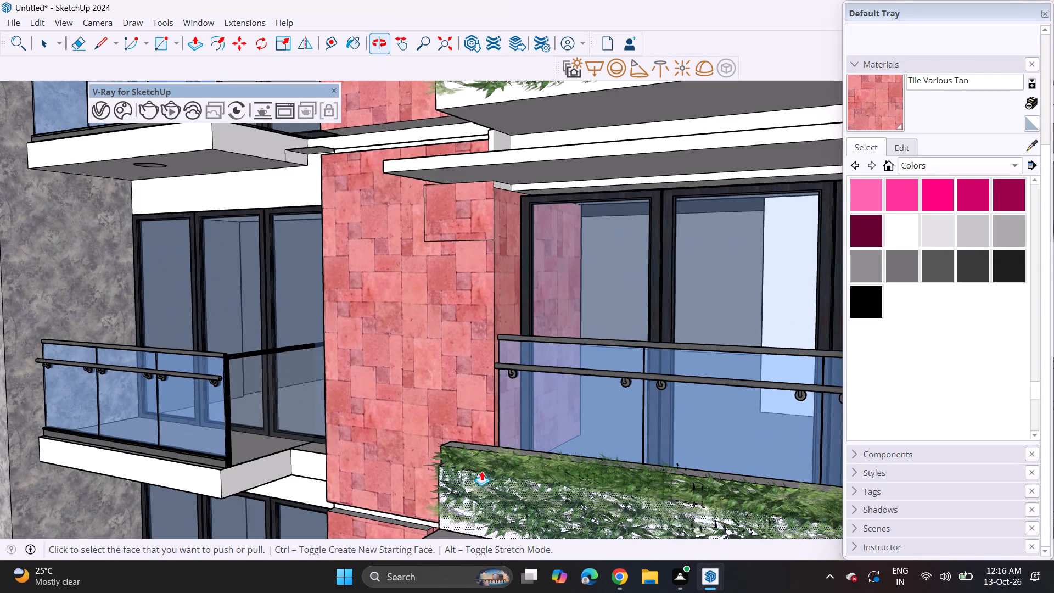
pyautogui.doubleClick(464, 213)
pyautogui.keyDown('shift'); pyautogui.moveTo(473, 172); pyautogui.dragTo(414, 588, button='middle'); pyautogui.keyUp('shift')
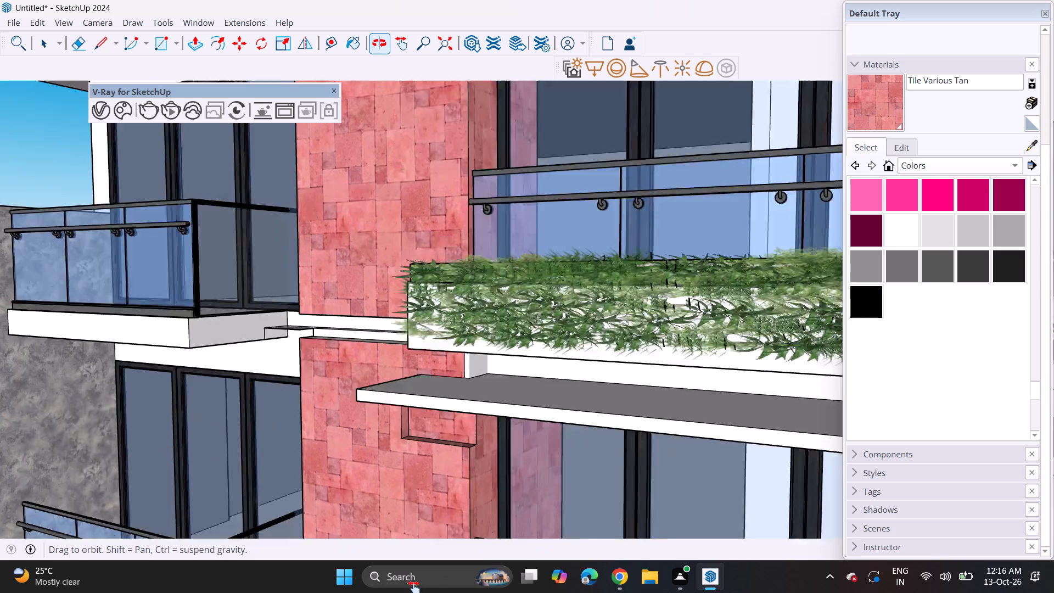
pyautogui.keyDown('shift'); pyautogui.moveTo(414, 588); pyautogui.dragTo(408, 592, button='middle'); pyautogui.keyUp('shift')
pyautogui.doubleClick(396, 221)
# Examine the rectangular recesses along the red strip from the roof terrace down to the lowest panel.
pyautogui.keyDown('shift'); pyautogui.moveTo(421, 138); pyautogui.dragTo(447, 493, button='middle'); pyautogui.keyUp('shift')
pyautogui.scroll(-2, 431, 389)
pyautogui.keyDown('shift'); pyautogui.moveTo(484, 493); pyautogui.dragTo(491, 267, button='middle'); pyautogui.keyUp('shift')
pyautogui.scroll(2, 459, 300)
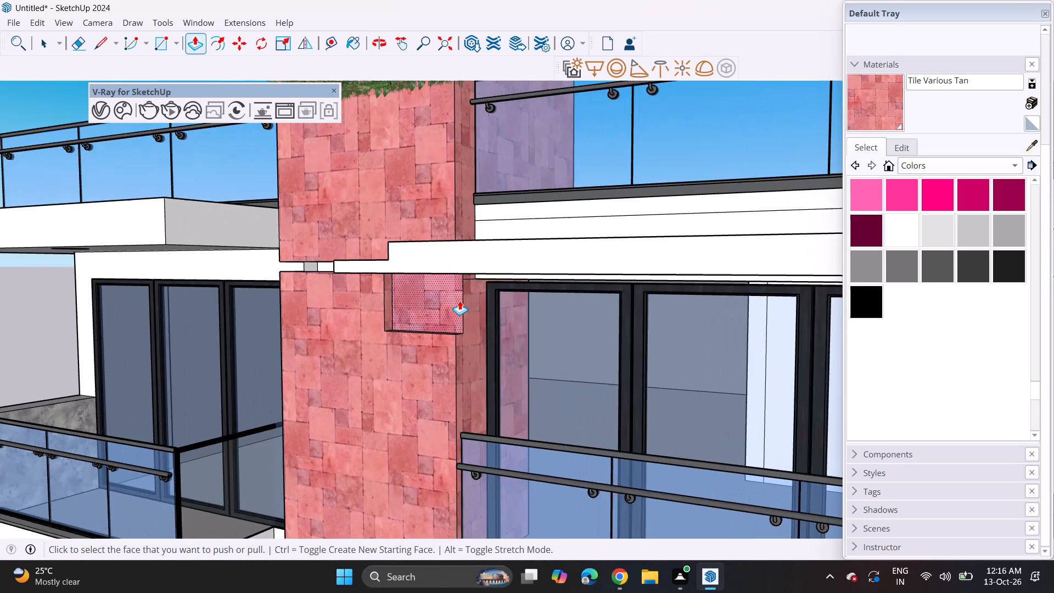
pyautogui.scroll(-5, 459, 300)
pyautogui.scroll(-1, 464, 345)
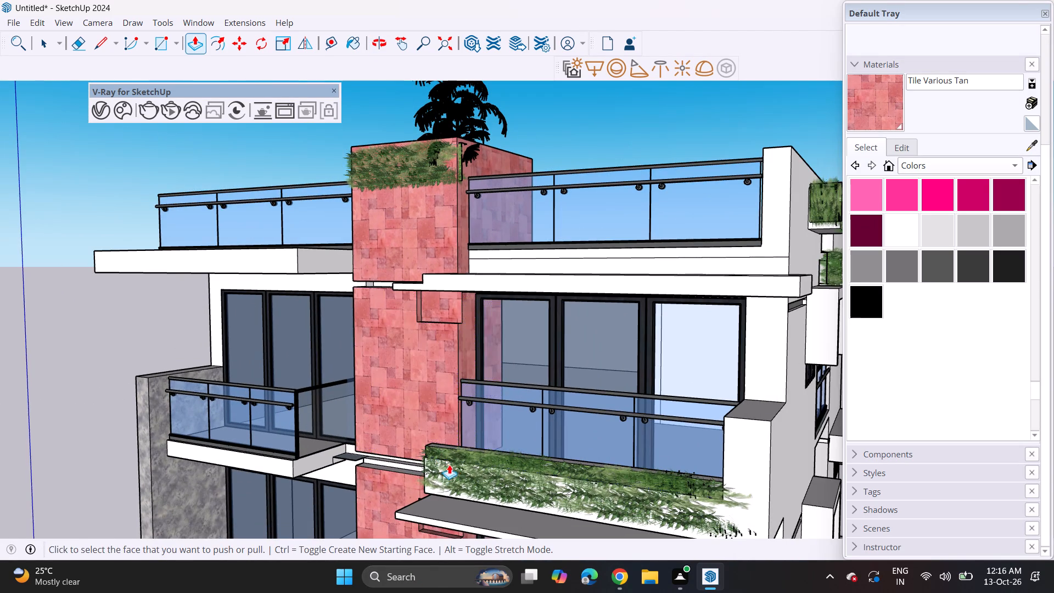
pyautogui.moveTo(449, 477); pyautogui.dragTo(481, 223, button='middle')
pyautogui.keyDown('shift'); pyautogui.scroll(1, 481, 245); pyautogui.keyUp('shift')
pyautogui.keyDown('shift'); pyautogui.moveTo(471, 378); pyautogui.dragTo(472, 165, button='middle'); pyautogui.keyUp('shift')
pyautogui.keyDown('shift'); pyautogui.scroll(1, 471, 312); pyautogui.keyUp('shift')
pyautogui.keyDown('shift'); pyautogui.moveTo(446, 438); pyautogui.dragTo(444, 276, button='middle'); pyautogui.keyUp('shift')
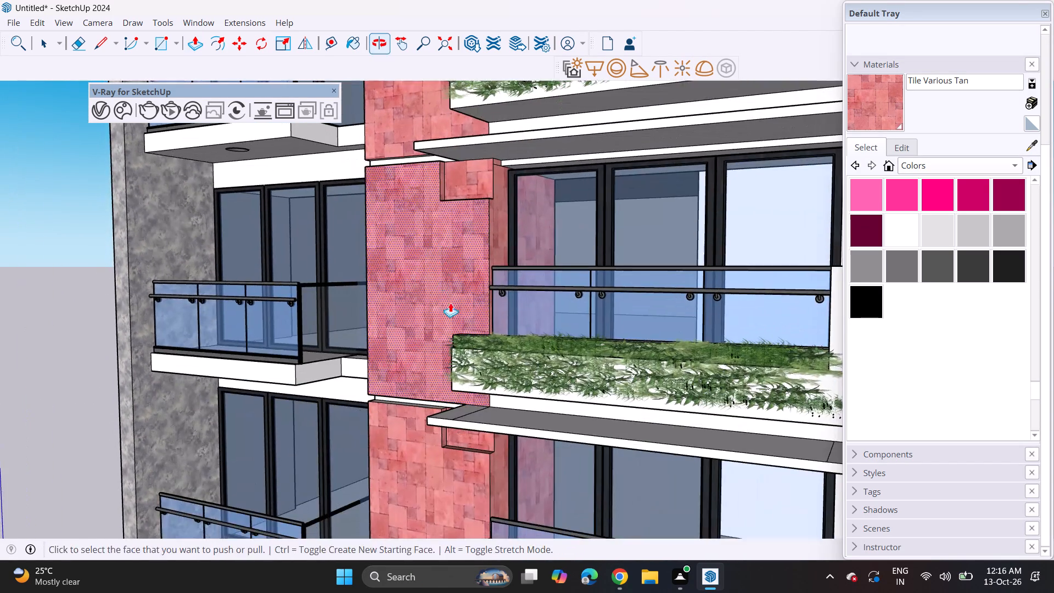
pyautogui.moveTo(431, 463); pyautogui.dragTo(430, 219, button='middle')
pyautogui.scroll(1, 430, 219)
pyautogui.keyDown('shift'); pyautogui.moveTo(429, 444); pyautogui.dragTo(446, 141, button='middle'); pyautogui.keyUp('shift')
pyautogui.moveTo(480, 374); pyautogui.dragTo(474, 67, button='middle')
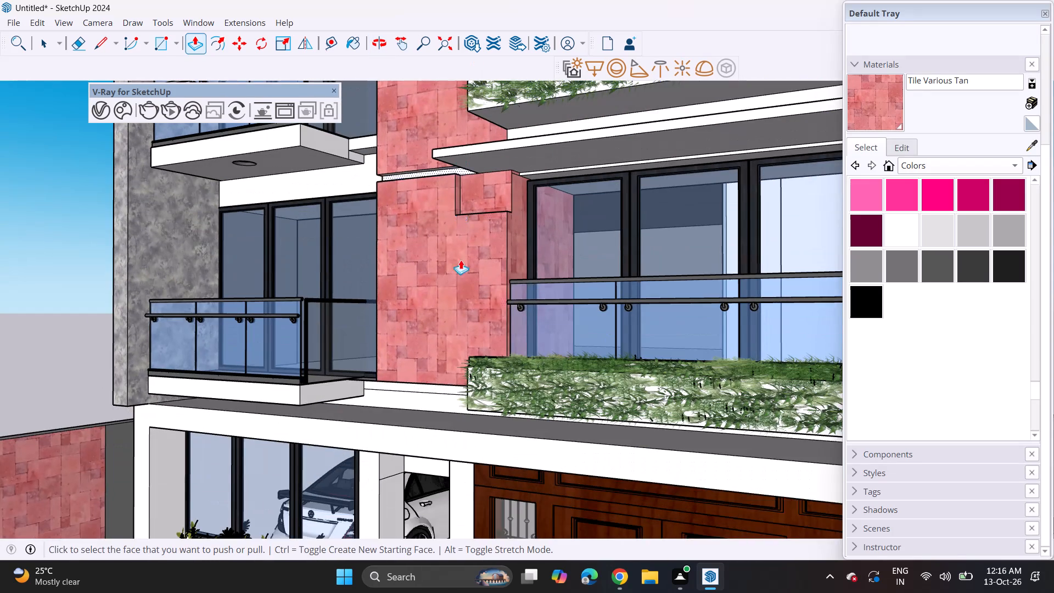
# Import the BIC_Bike+Shop+-+Window+-+Small model from Downloads and place it at the lower corner of the lowest red panel's recess.
pyautogui.click(15, 21)
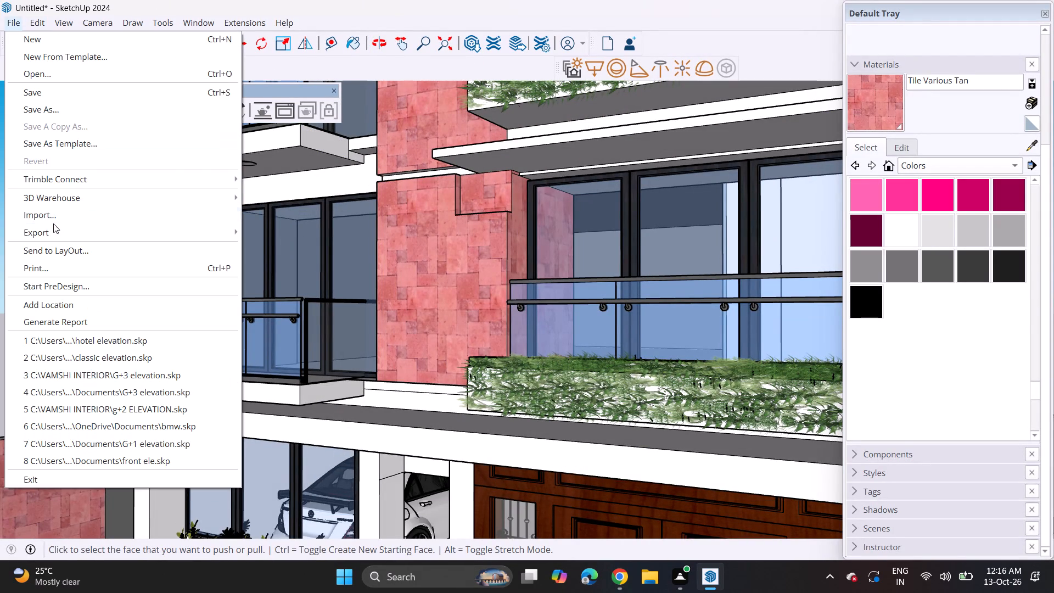
pyautogui.click(53, 213)
pyautogui.scroll(-3, 275, 178)
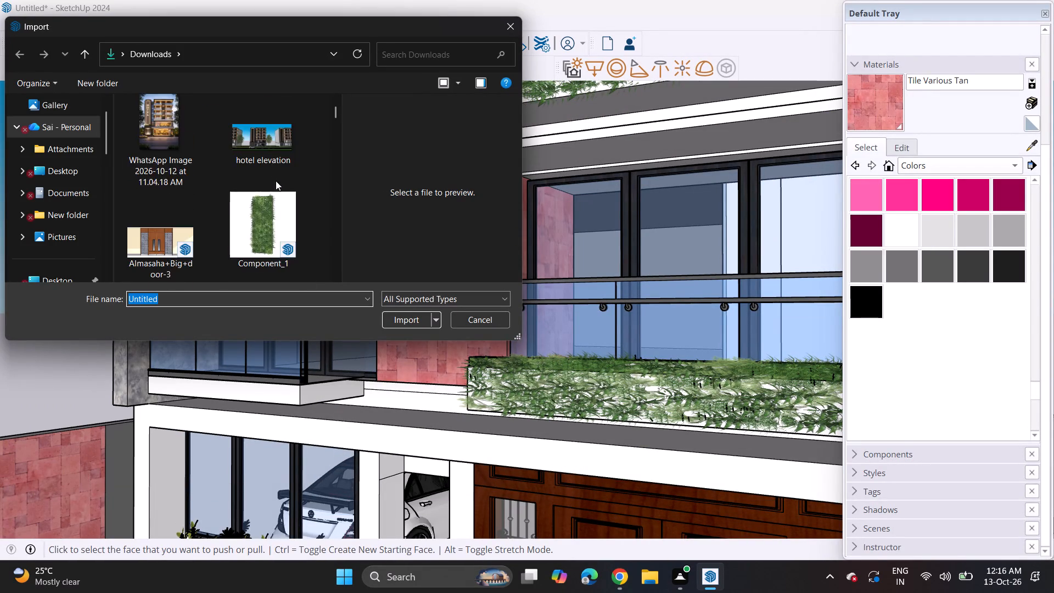
pyautogui.scroll(-8, 276, 181)
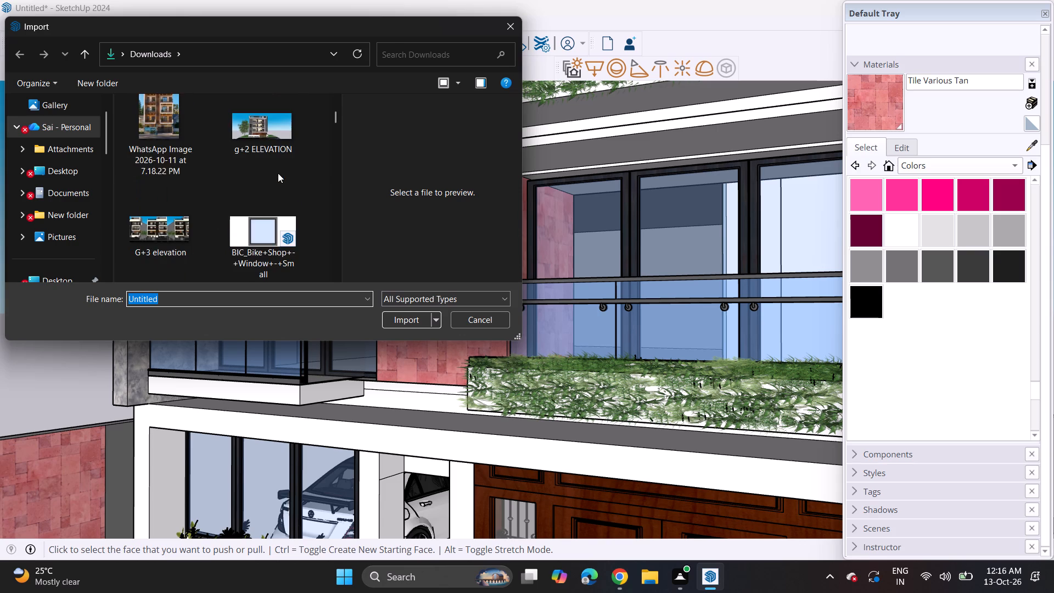
pyautogui.scroll(-1, 278, 173)
pyautogui.click(267, 138)
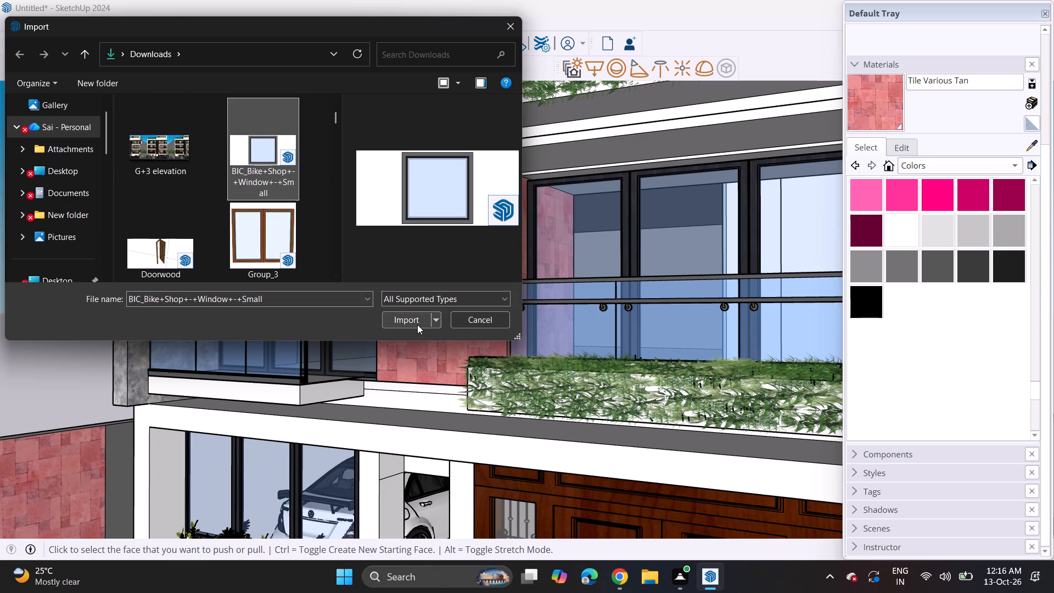
pyautogui.scroll(-3, 203, 175)
pyautogui.click(255, 243)
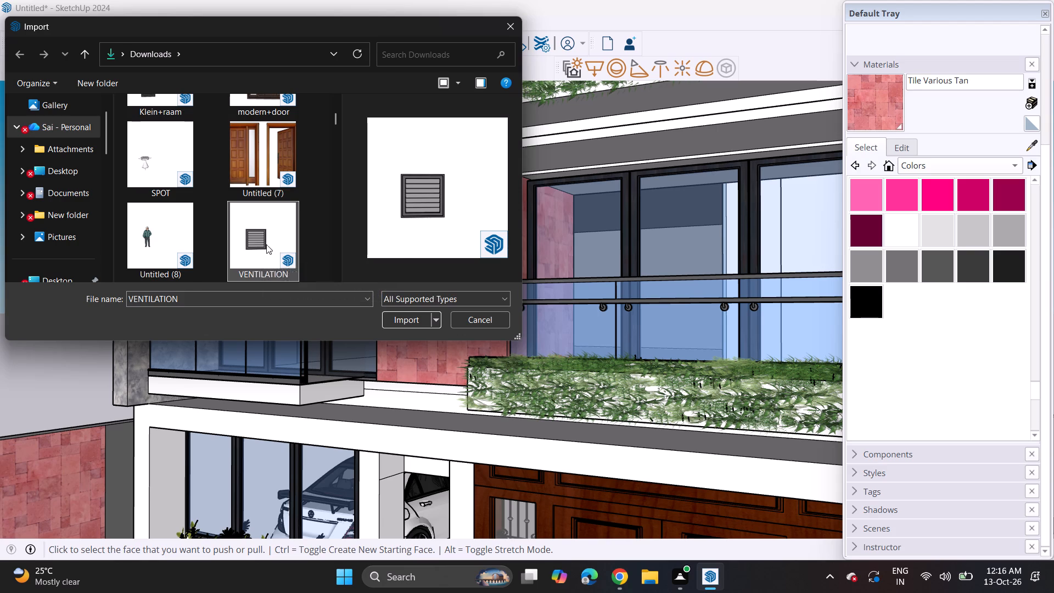
pyautogui.scroll(4, 267, 238)
pyautogui.click(272, 211)
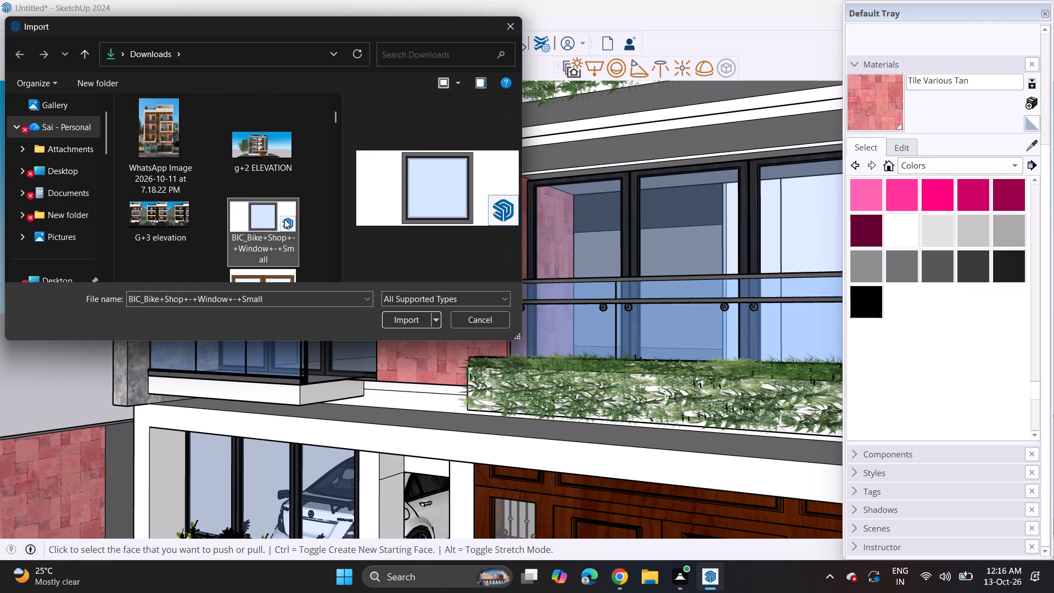
pyautogui.click(412, 321)
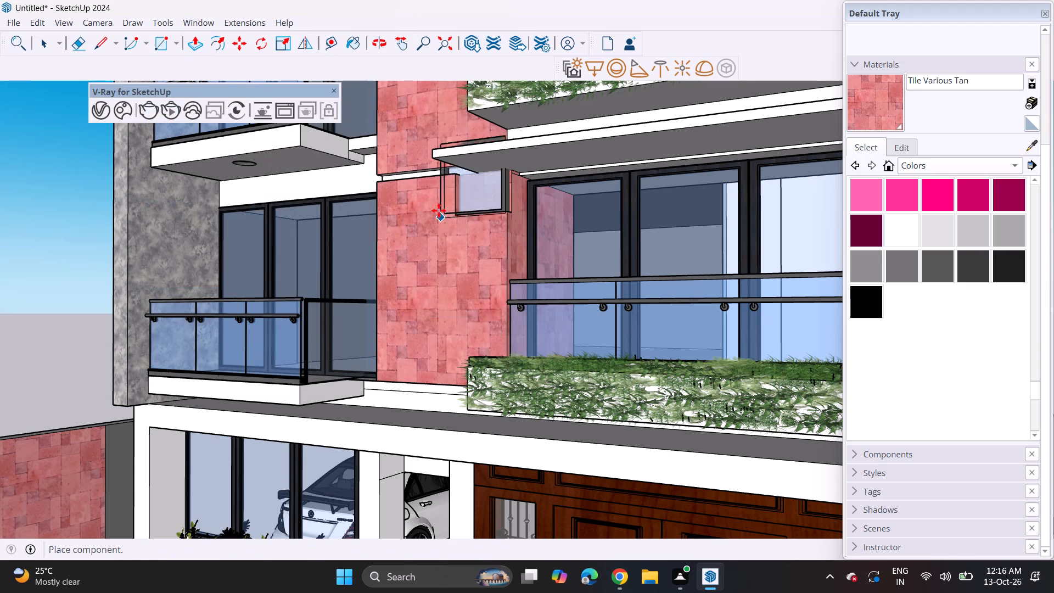
pyautogui.moveTo(435, 203); pyautogui.dragTo(563, 243, button='middle')
pyautogui.click(520, 235)
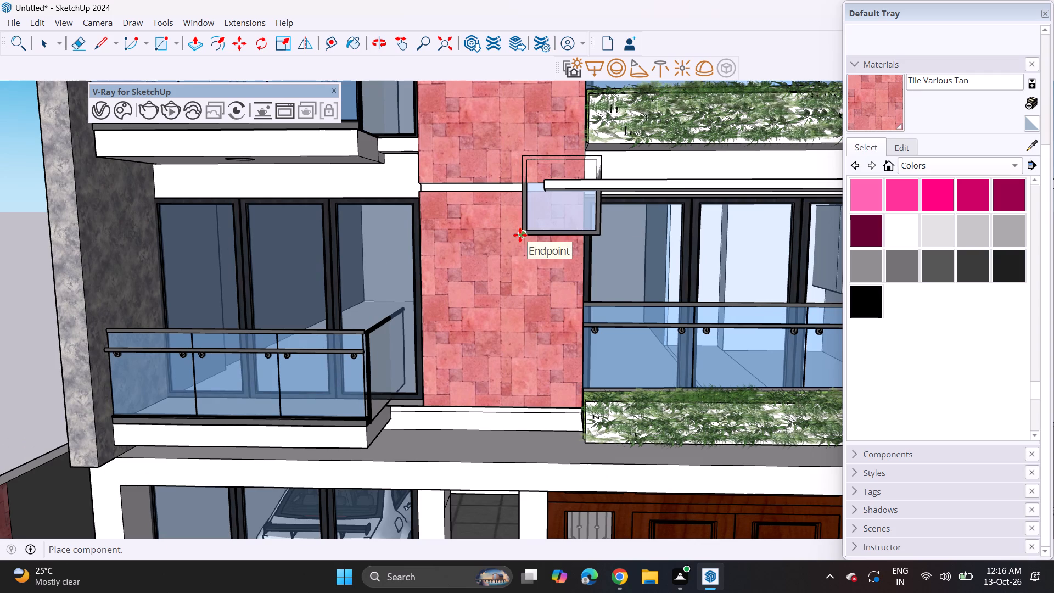
# Scale the small window down uniformly to about the recess size, and stretch its width to the recess's outer edge.
pyautogui.click(278, 41)
pyautogui.click(603, 152)
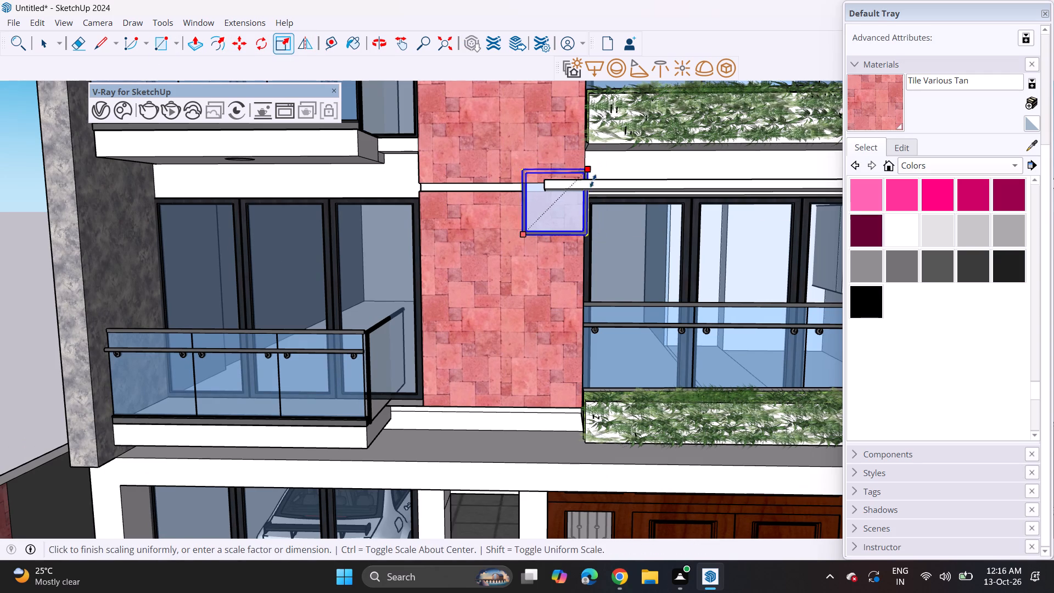
pyautogui.click(576, 200)
pyautogui.moveTo(602, 222); pyautogui.dragTo(497, 227, button='middle')
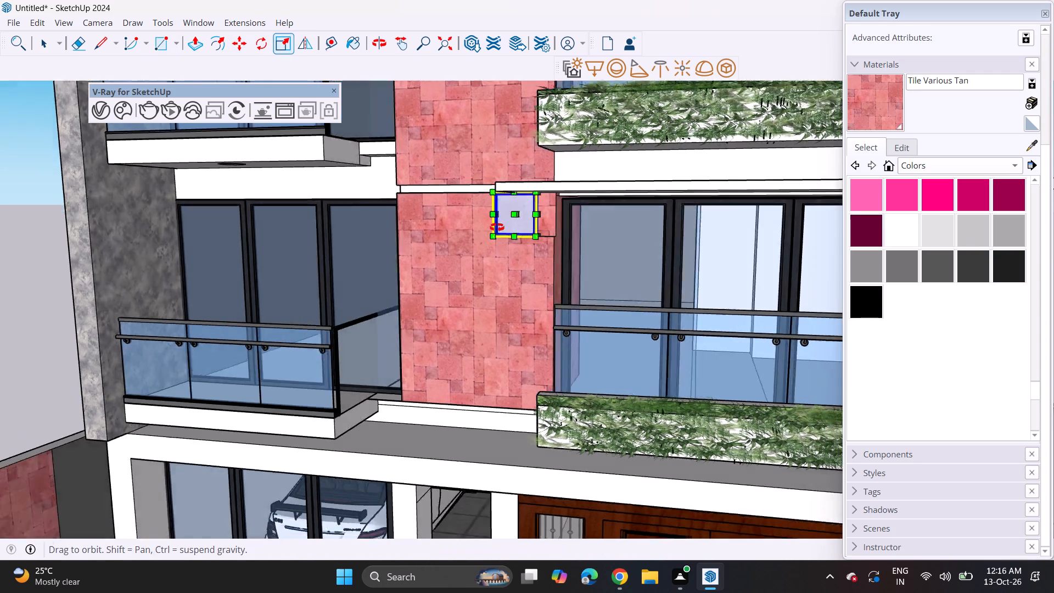
pyautogui.moveTo(497, 227); pyautogui.dragTo(468, 232, button='middle')
pyautogui.scroll(8, 518, 221)
pyautogui.click(491, 214)
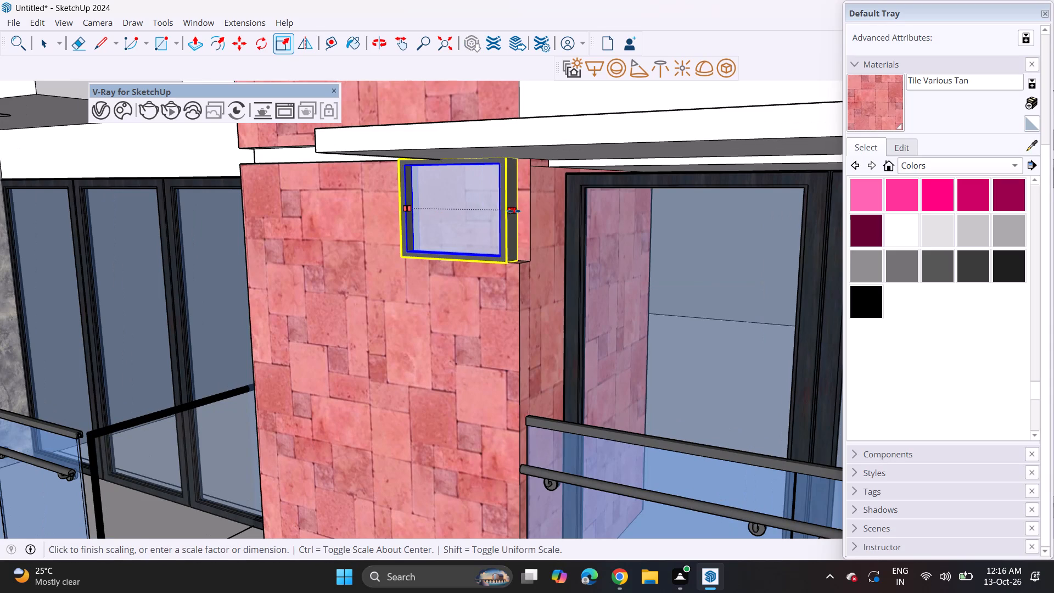
pyautogui.click(535, 218)
pyautogui.scroll(-6, 469, 257)
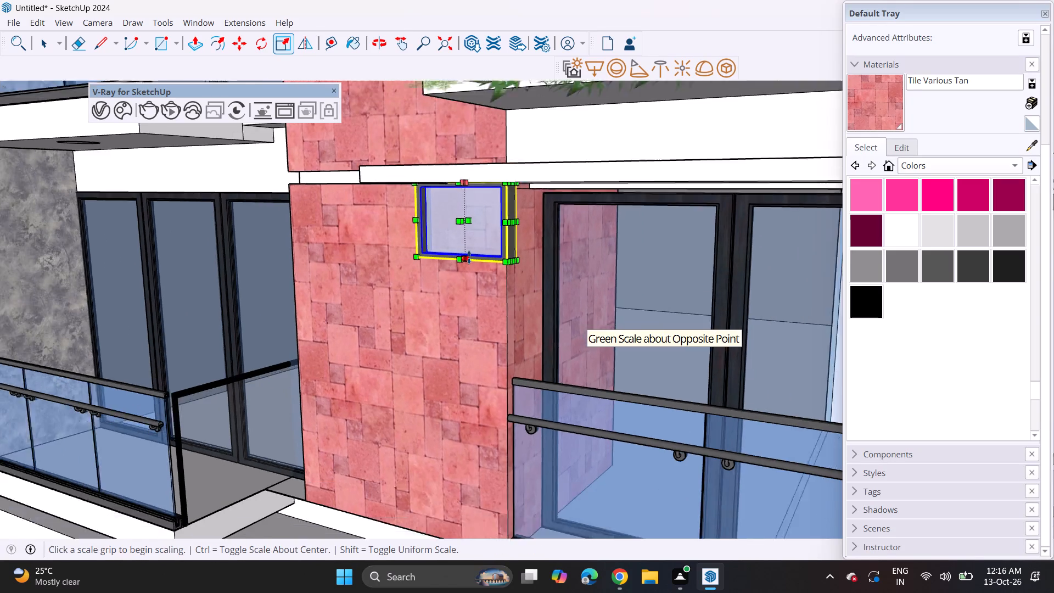
# Copy the small window from the lowest red panel straight up into the matching recess one floor above.
pyautogui.scroll(-1, 469, 257)
pyautogui.moveTo(443, 265); pyautogui.dragTo(524, 266, button='middle')
pyautogui.scroll(-9, 517, 263)
pyautogui.press('space')
pyautogui.click(195, 237)
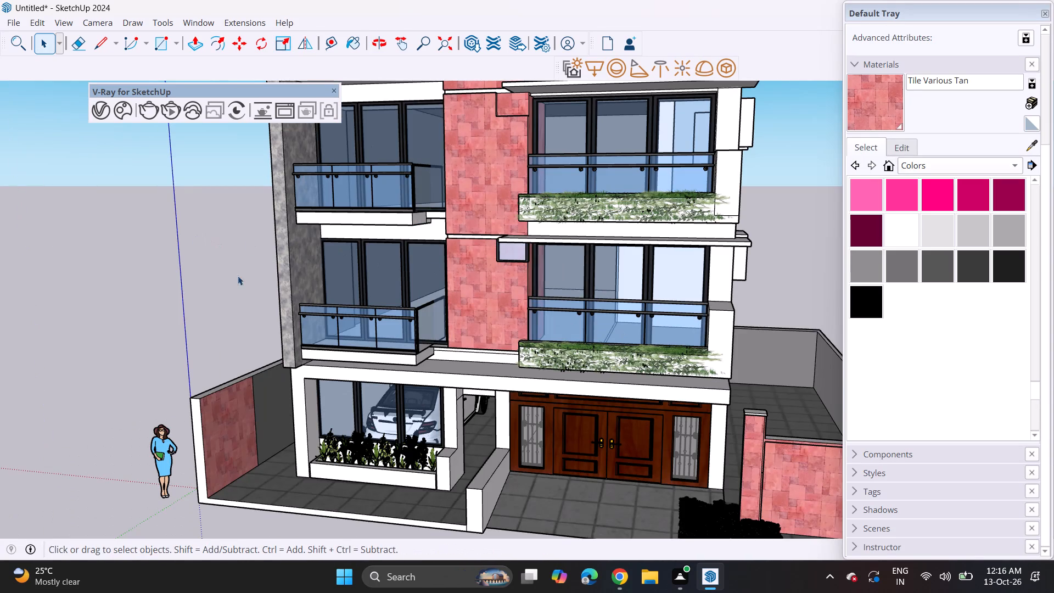
pyautogui.scroll(2, 539, 272)
pyautogui.moveTo(513, 244); pyautogui.dragTo(598, 236, button='middle')
pyautogui.scroll(8, 544, 251)
pyautogui.moveTo(528, 250); pyautogui.dragTo(619, 259, button='middle')
pyautogui.scroll(3, 563, 264)
pyautogui.keyDown('shift'); pyautogui.moveTo(563, 264); pyautogui.dragTo(564, 345, button='middle'); pyautogui.keyUp('shift')
pyautogui.scroll(-3, 567, 334)
pyautogui.click(576, 329)
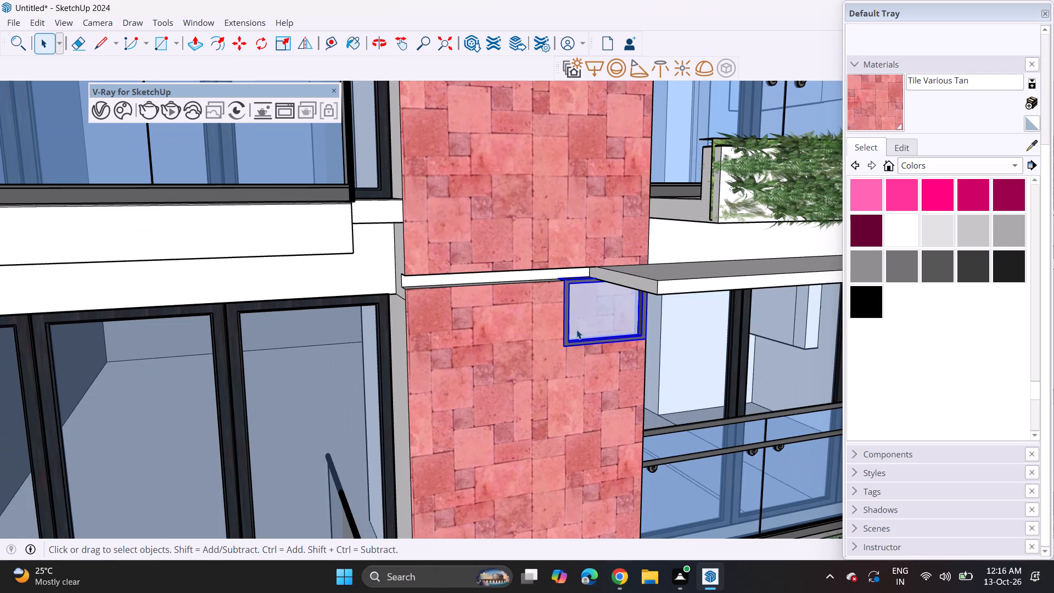
pyautogui.scroll(2, 576, 329)
pyautogui.press('m')
pyautogui.click(563, 353)
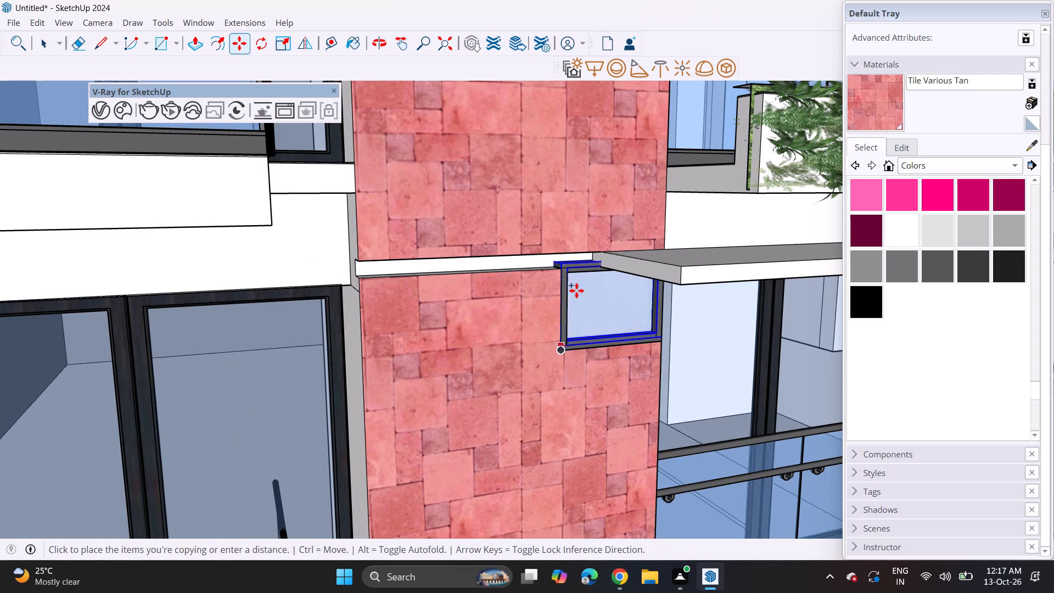
pyautogui.keyDown('shift'); pyautogui.moveTo(573, 145); pyautogui.dragTo(557, 413, button='middle'); pyautogui.keyUp('shift')
pyautogui.keyDown('shift'); pyautogui.moveTo(552, 147); pyautogui.dragTo(569, 338, button='middle'); pyautogui.keyUp('shift')
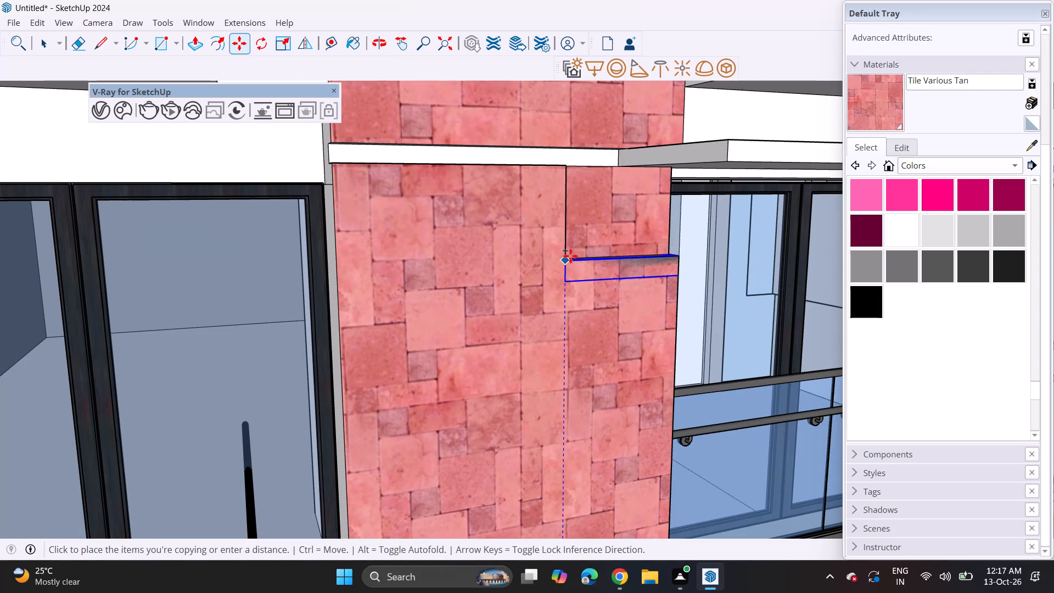
pyautogui.click(569, 257)
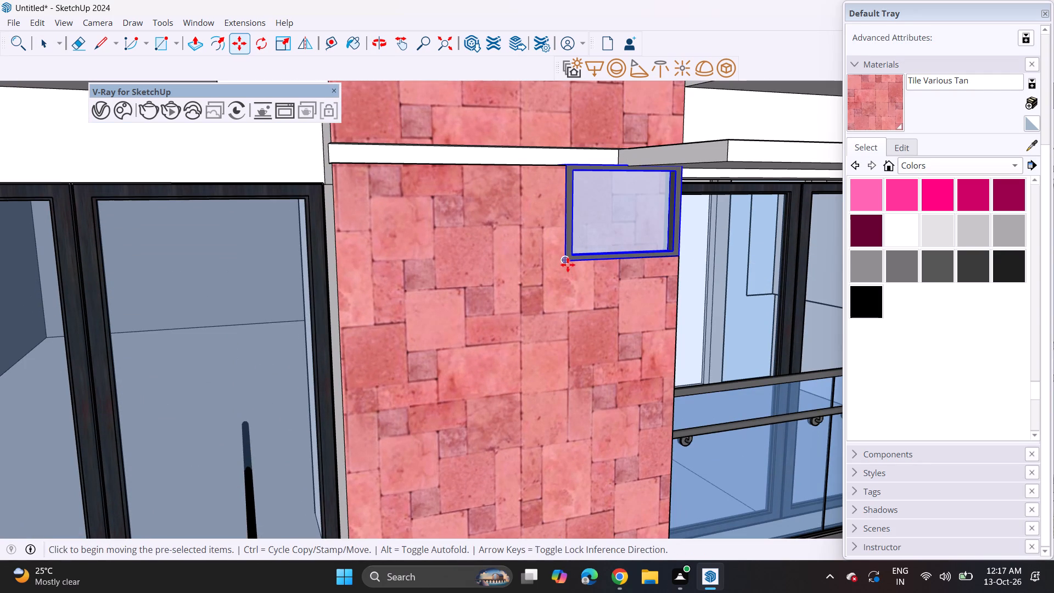
# Copy the small window upward floor by floor into the recesses of the following three red panels.
pyautogui.click(567, 259)
pyautogui.keyDown('shift'); pyautogui.moveTo(559, 172); pyautogui.dragTo(554, 477, button='middle'); pyautogui.keyUp('shift')
pyautogui.scroll(-3, 553, 225)
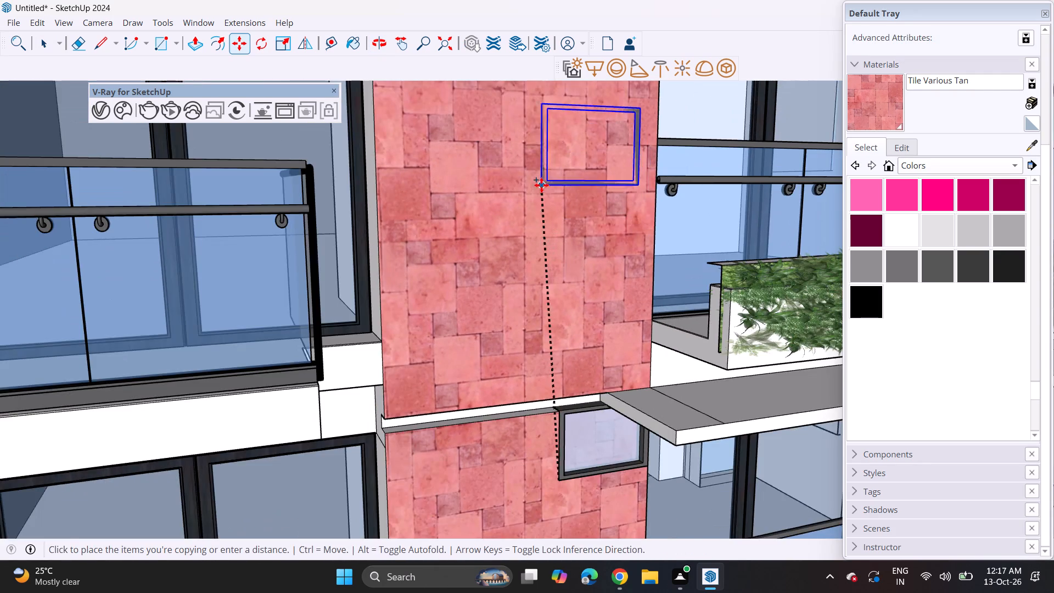
pyautogui.keyDown('shift'); pyautogui.moveTo(545, 227); pyautogui.dragTo(545, 454, button='middle'); pyautogui.keyUp('shift')
pyautogui.click(567, 237)
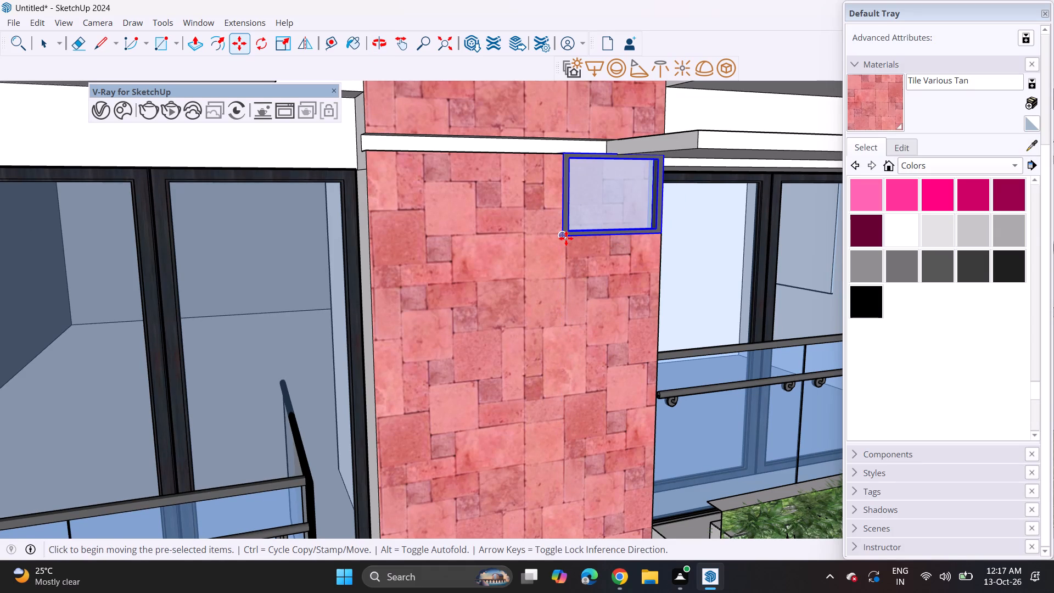
pyautogui.click(566, 238)
pyautogui.keyDown('shift'); pyautogui.moveTo(576, 156); pyautogui.dragTo(543, 484, button='middle'); pyautogui.keyUp('shift')
pyautogui.scroll(-3, 530, 290)
pyautogui.keyDown('shift'); pyautogui.moveTo(525, 277); pyautogui.dragTo(520, 475, button='middle'); pyautogui.keyUp('shift')
pyautogui.click(528, 292)
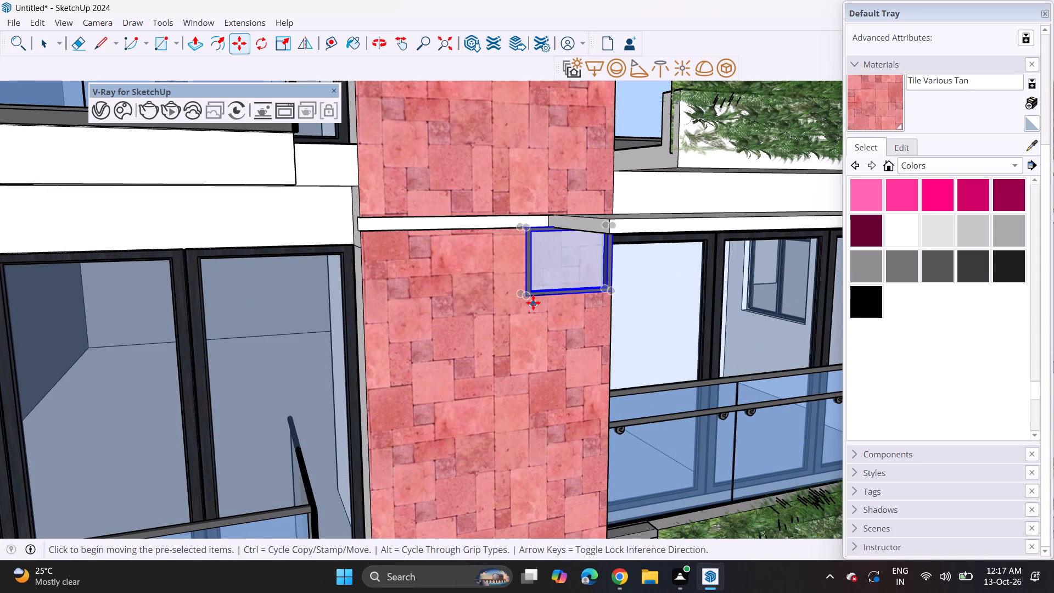
pyautogui.click(530, 299)
pyautogui.keyDown('shift'); pyautogui.moveTo(530, 199); pyautogui.dragTo(501, 572, button='middle'); pyautogui.keyUp('shift')
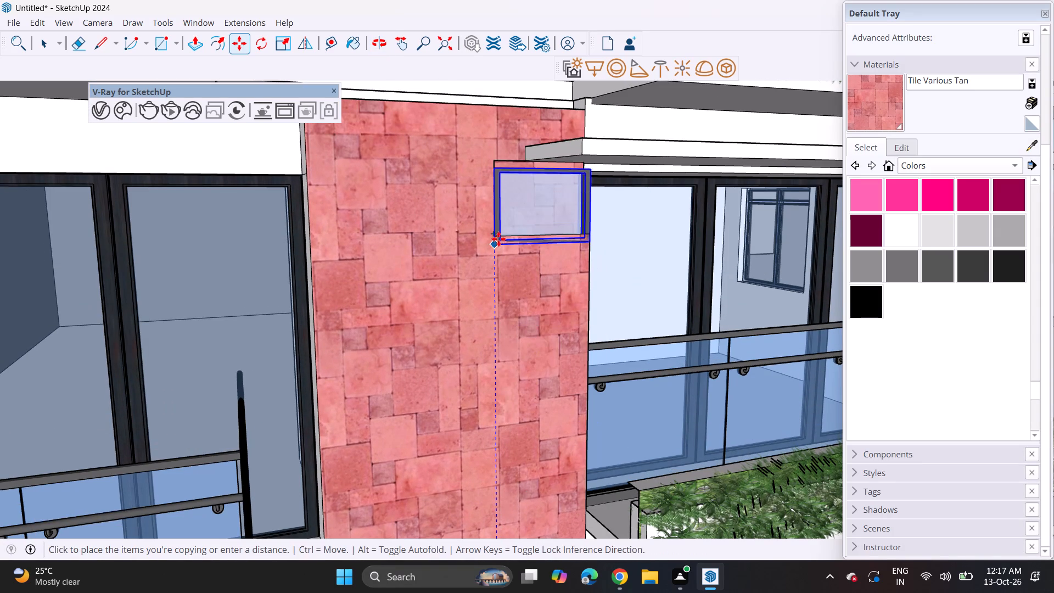
pyautogui.click(498, 237)
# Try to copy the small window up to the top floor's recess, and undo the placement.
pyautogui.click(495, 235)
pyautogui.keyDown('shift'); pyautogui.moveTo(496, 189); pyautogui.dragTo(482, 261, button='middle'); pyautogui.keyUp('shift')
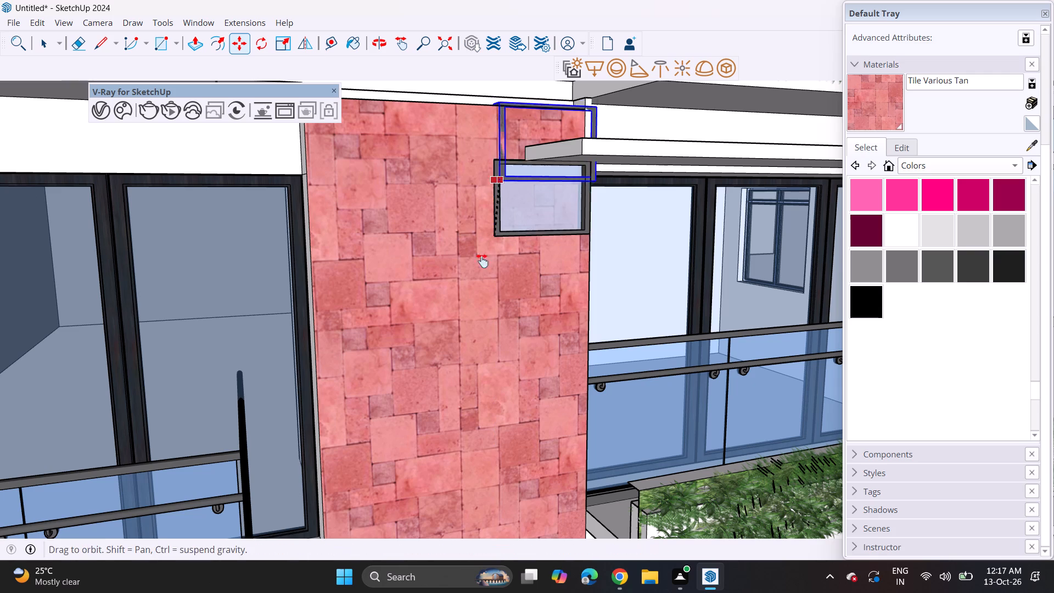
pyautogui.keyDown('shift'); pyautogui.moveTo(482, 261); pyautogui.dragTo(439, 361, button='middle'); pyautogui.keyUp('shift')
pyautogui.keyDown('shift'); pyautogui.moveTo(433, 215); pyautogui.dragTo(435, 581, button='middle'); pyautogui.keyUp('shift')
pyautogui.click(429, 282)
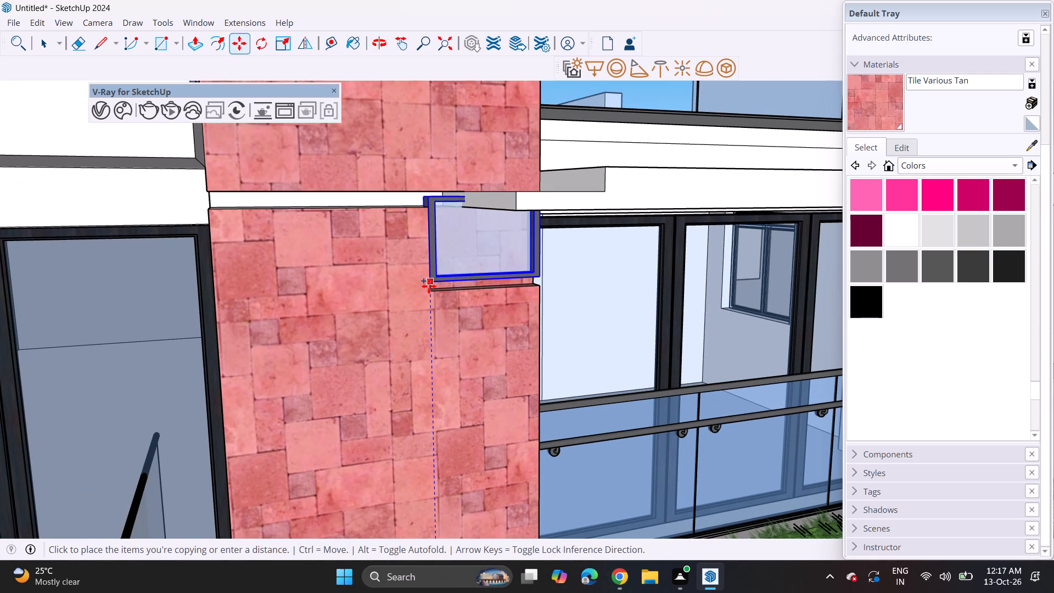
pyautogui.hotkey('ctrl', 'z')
# Copy the small window from the floor below into the top floor's recess, aligning it to the recess's lower corner.
pyautogui.scroll(-3, 431, 381)
pyautogui.keyDown('shift'); pyautogui.moveTo(474, 490); pyautogui.dragTo(475, 300, button='middle'); pyautogui.keyUp('shift')
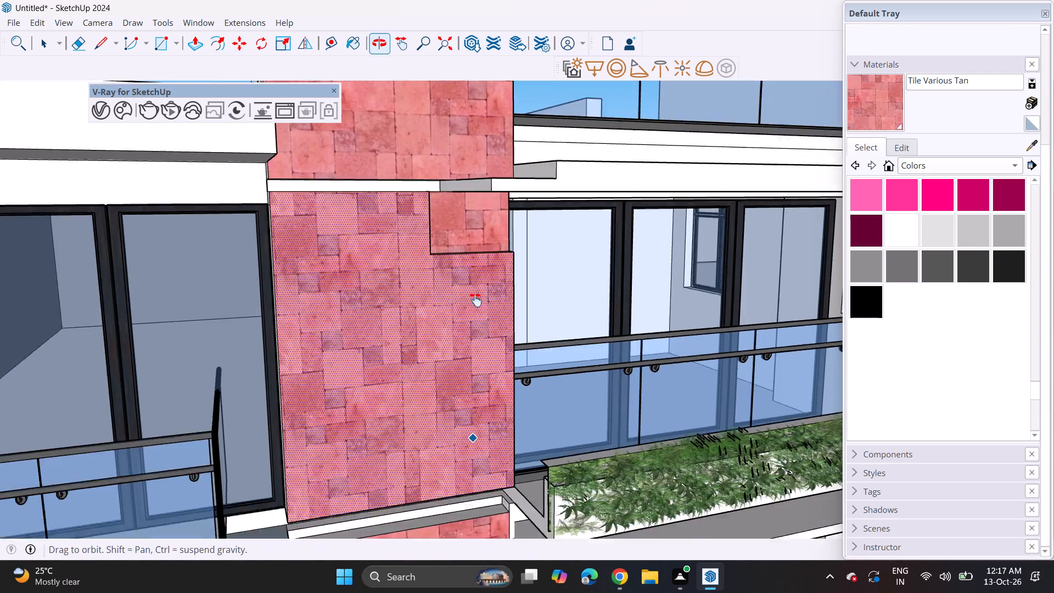
pyautogui.keyDown('shift'); pyautogui.moveTo(475, 300); pyautogui.dragTo(489, 203, button='middle'); pyautogui.keyUp('shift')
pyautogui.press('space')
pyautogui.click(470, 371)
pyautogui.scroll(3, 466, 407)
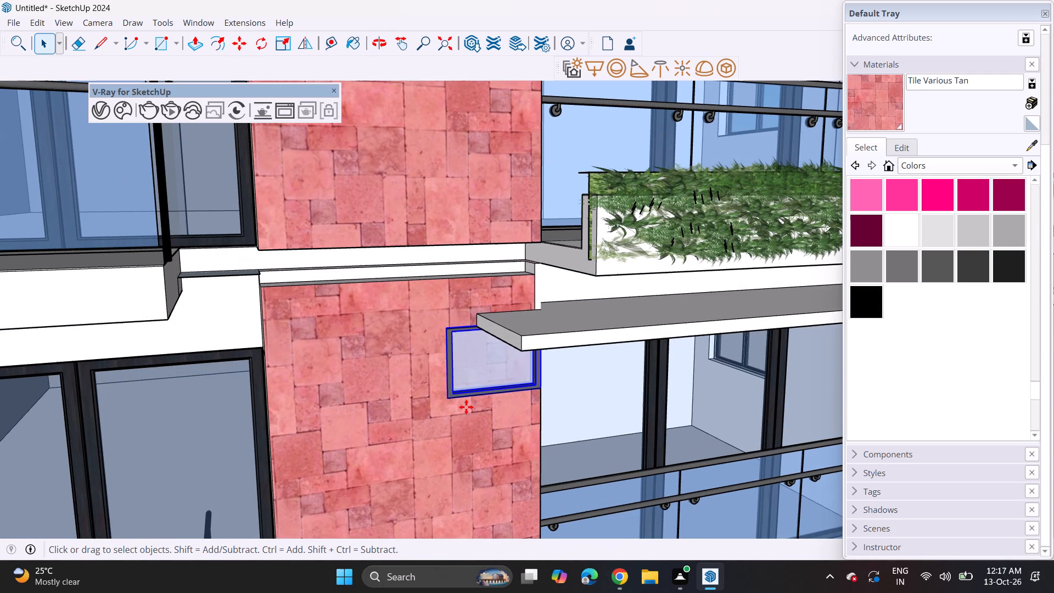
pyautogui.press('m')
pyautogui.click(451, 400)
pyautogui.keyDown('shift'); pyautogui.moveTo(446, 256); pyautogui.dragTo(446, 568, button='middle'); pyautogui.keyUp('shift')
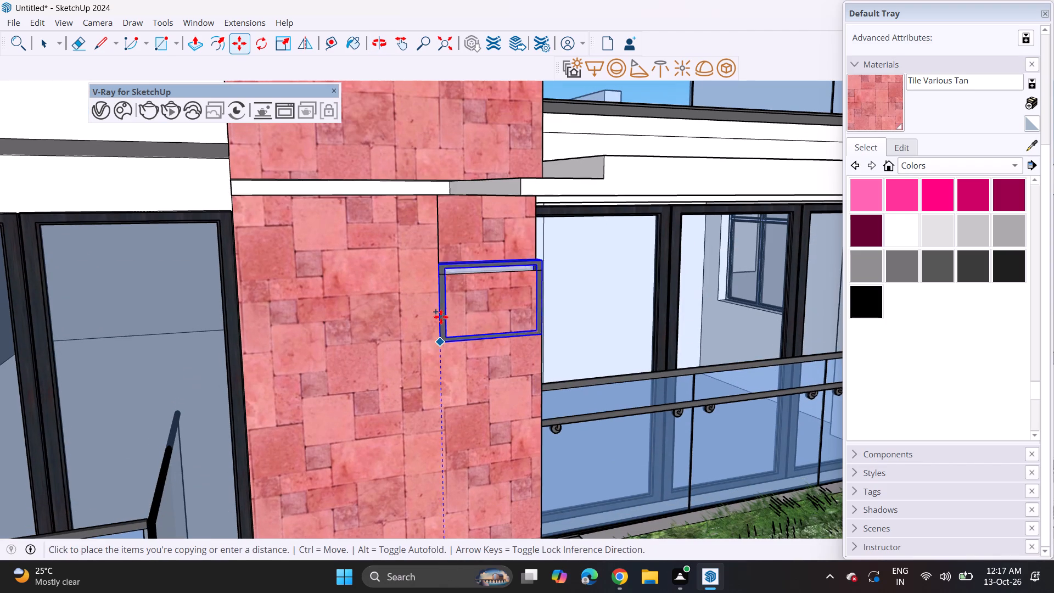
pyautogui.click(436, 276)
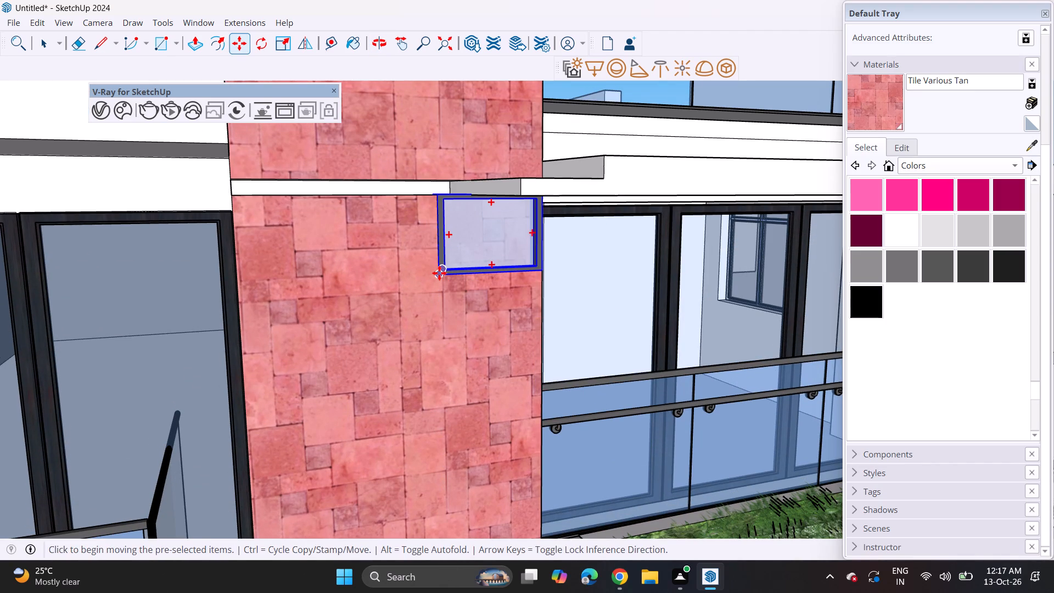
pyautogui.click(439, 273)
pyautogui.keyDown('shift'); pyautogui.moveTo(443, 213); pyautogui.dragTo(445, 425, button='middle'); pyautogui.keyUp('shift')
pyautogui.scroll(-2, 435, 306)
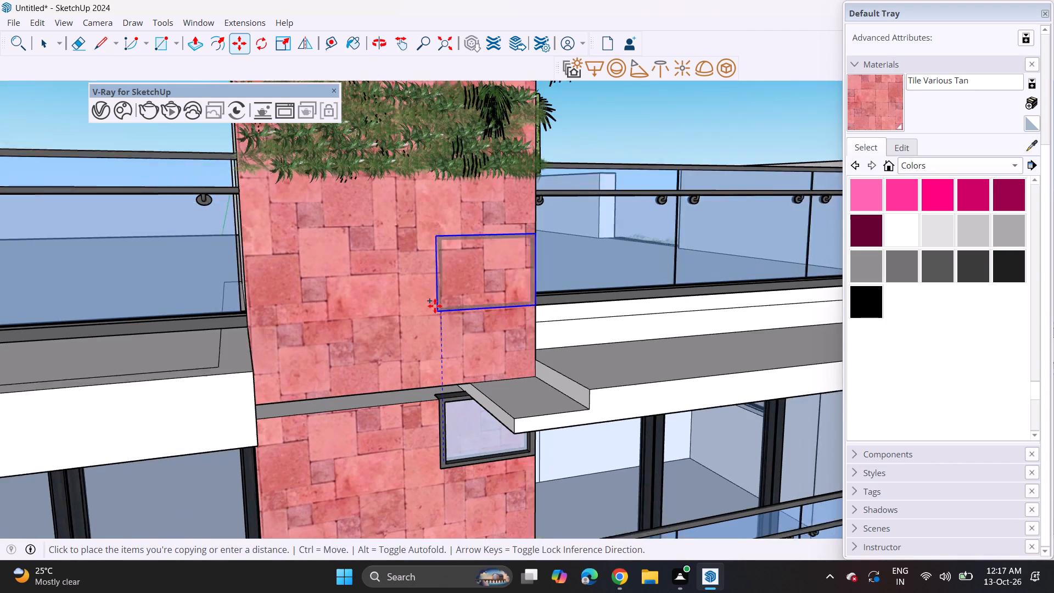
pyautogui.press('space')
# Examine the small windows along the red strip and the whole building from roof terrace to ground.
pyautogui.moveTo(529, 443); pyautogui.dragTo(428, 332, button='middle')
pyautogui.moveTo(451, 338); pyautogui.dragTo(379, 376, button='middle')
pyautogui.scroll(-20, 376, 361)
pyautogui.keyDown('shift'); pyautogui.moveTo(405, 444); pyautogui.dragTo(416, 338, button='middle'); pyautogui.keyUp('shift')
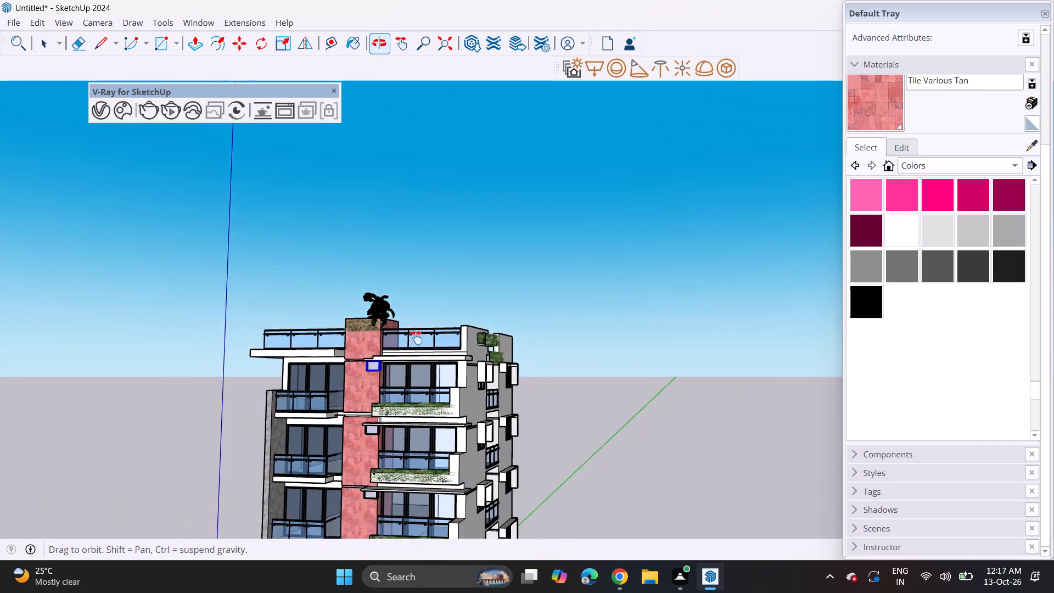
pyautogui.keyDown('shift'); pyautogui.moveTo(416, 338); pyautogui.dragTo(433, 238, button='middle'); pyautogui.keyUp('shift')
pyautogui.moveTo(482, 320); pyautogui.dragTo(438, 301, button='middle')
pyautogui.moveTo(443, 373); pyautogui.dragTo(445, 273, button='middle')
pyautogui.moveTo(445, 278); pyautogui.dragTo(435, 334, button='middle')
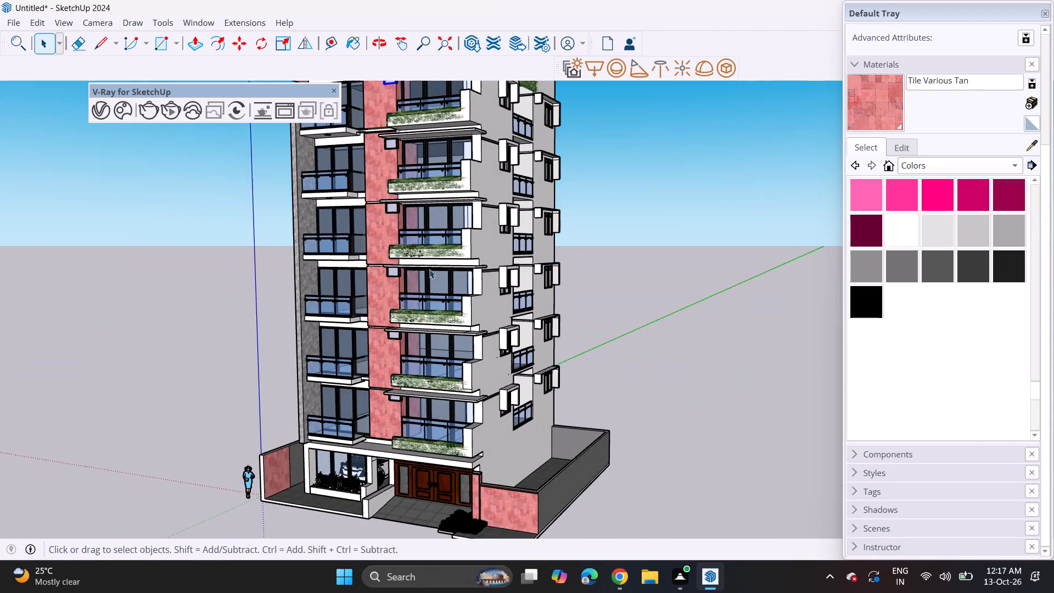
pyautogui.keyDown('shift'); pyautogui.moveTo(435, 276); pyautogui.dragTo(443, 315, button='middle'); pyautogui.keyUp('shift')
pyautogui.scroll(-3, 459, 308)
pyautogui.click(575, 346)
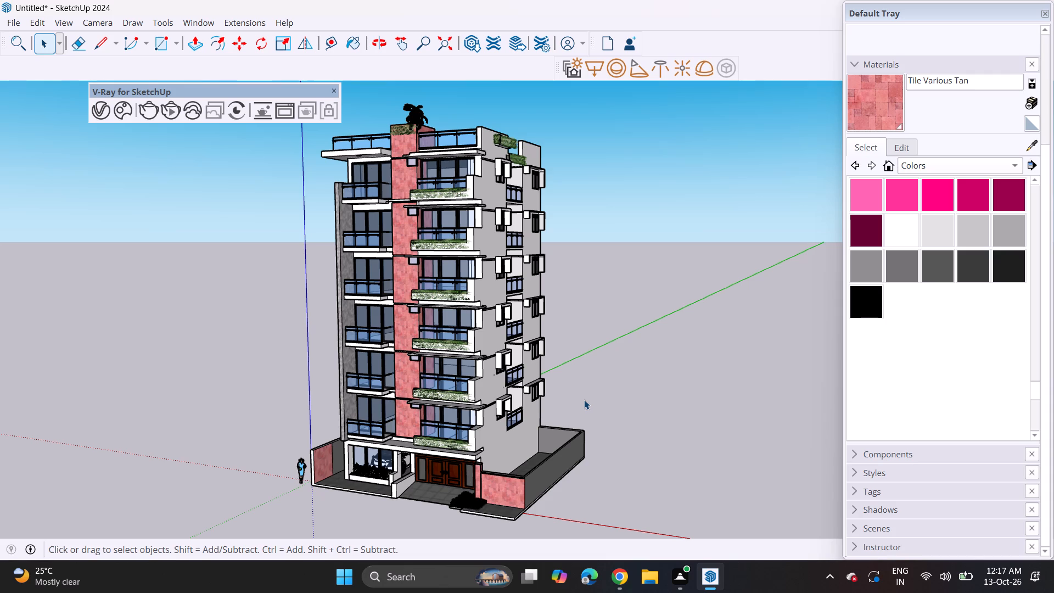
# Draw a vertical line on the top floor's white wall from the glazing frame's outer upper corner to the slab underside.
pyautogui.scroll(3, 352, 198)
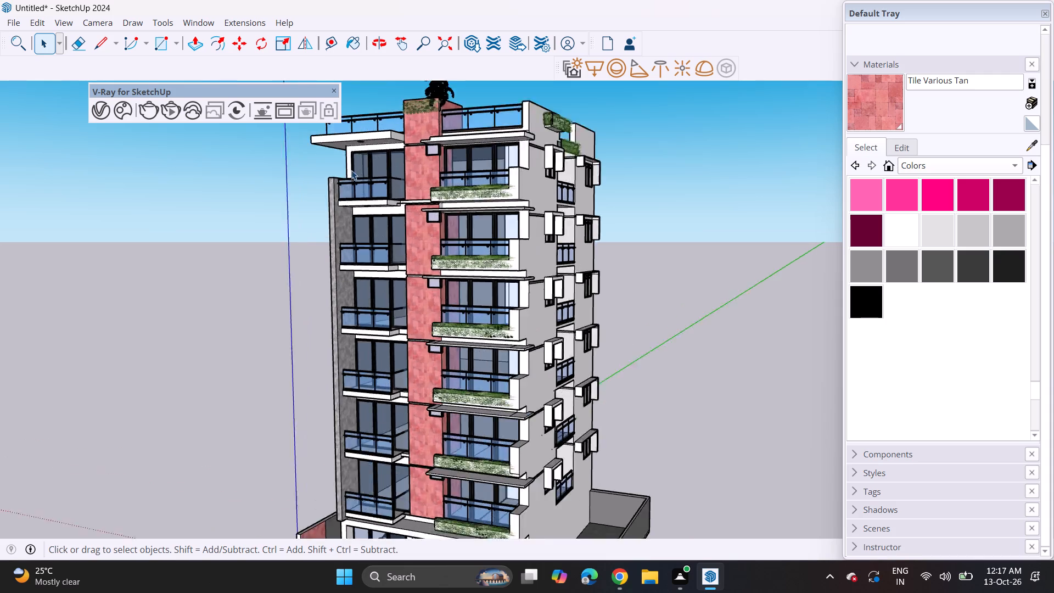
pyautogui.scroll(8, 351, 170)
pyautogui.moveTo(347, 168); pyautogui.dragTo(450, 183, button='middle')
pyautogui.moveTo(379, 178); pyautogui.dragTo(517, 273, button='middle')
pyautogui.keyDown('shift'); pyautogui.scroll(1, 379, 178); pyautogui.keyUp('shift')
pyautogui.scroll(7, 485, 245)
pyautogui.click(102, 46)
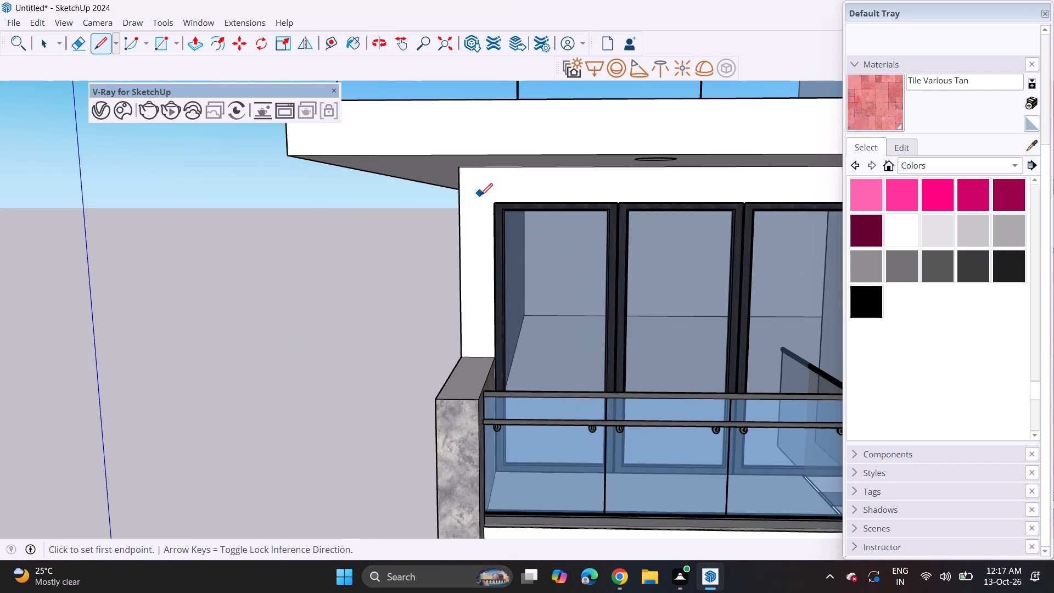
pyautogui.click(501, 202)
pyautogui.click(497, 167)
# Sample Stone Vein Gray from the column below and paint the narrow wall strip beside the top-floor glazing with it.
pyautogui.click(1034, 146)
pyautogui.click(476, 428)
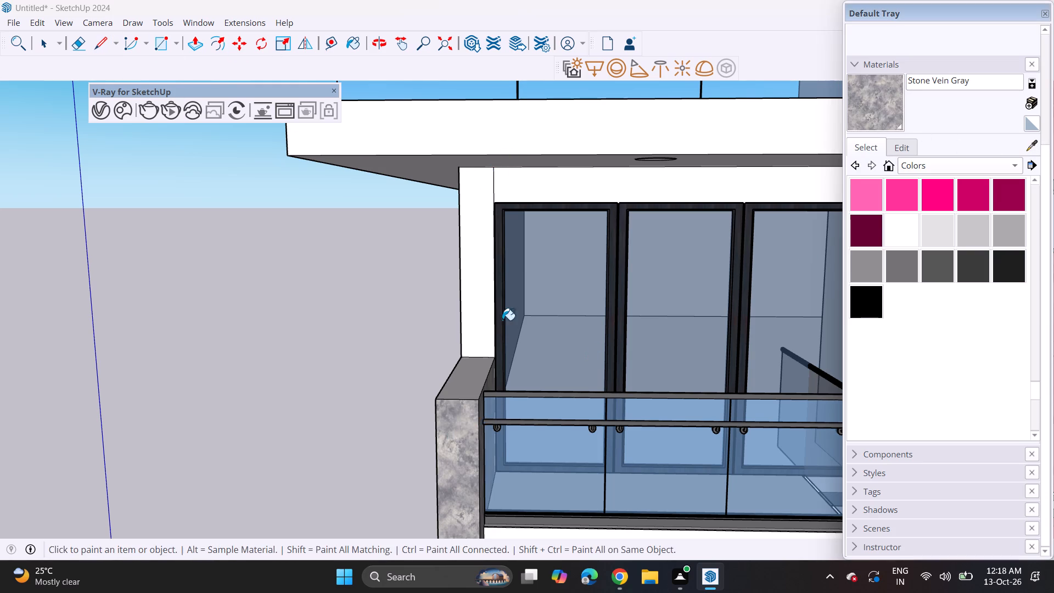
pyautogui.click(487, 328)
pyautogui.moveTo(581, 377); pyautogui.dragTo(436, 290, button='middle')
pyautogui.scroll(-9, 429, 296)
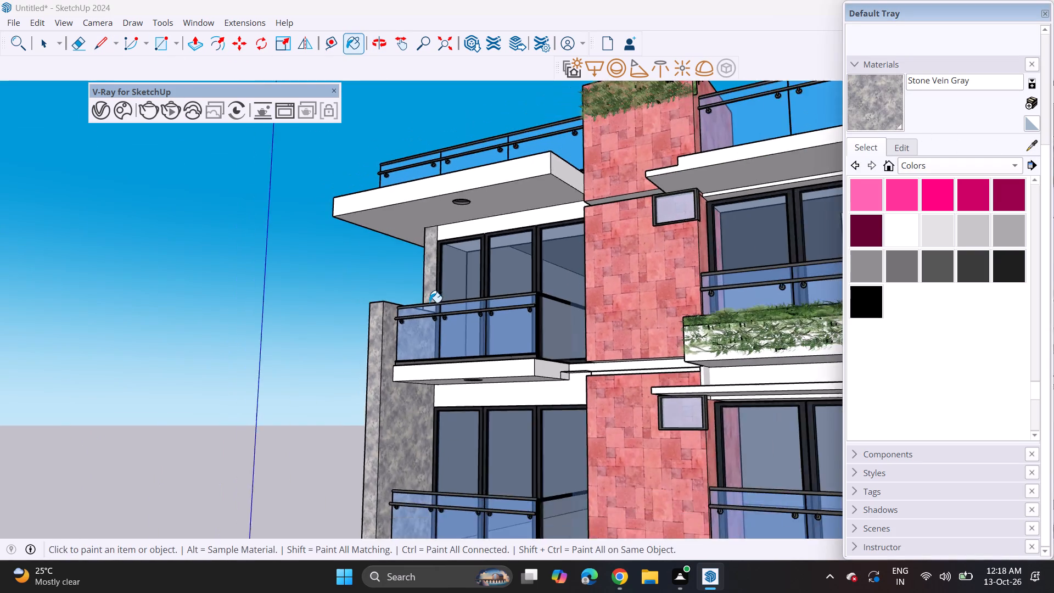
pyautogui.scroll(-5, 429, 303)
pyautogui.keyDown('shift'); pyautogui.moveTo(570, 416); pyautogui.dragTo(481, 238, button='middle'); pyautogui.keyUp('shift')
pyautogui.scroll(-10, 481, 238)
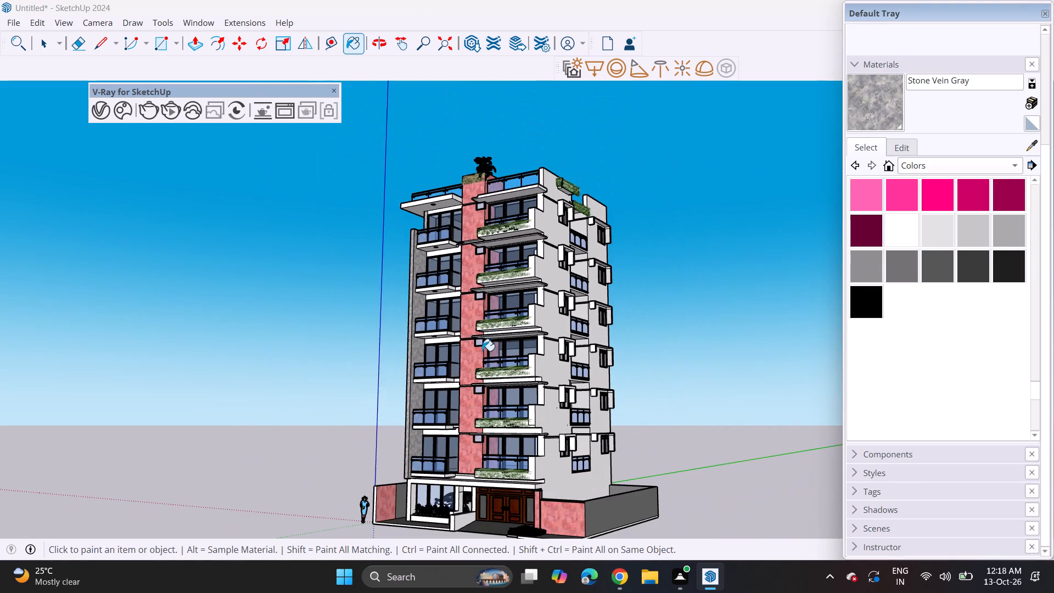
pyautogui.press('space')
pyautogui.click(629, 418)
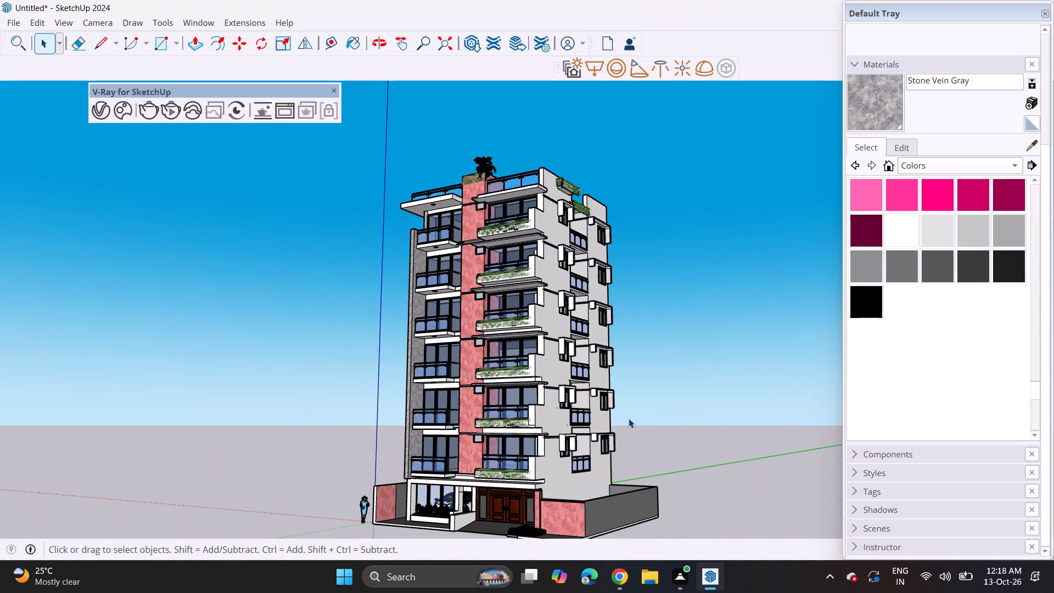
# Examine the finished front and side elevations of the whole building from several angles.
pyautogui.keyDown('shift'); pyautogui.moveTo(558, 481); pyautogui.dragTo(591, 399, button='middle'); pyautogui.keyUp('shift')
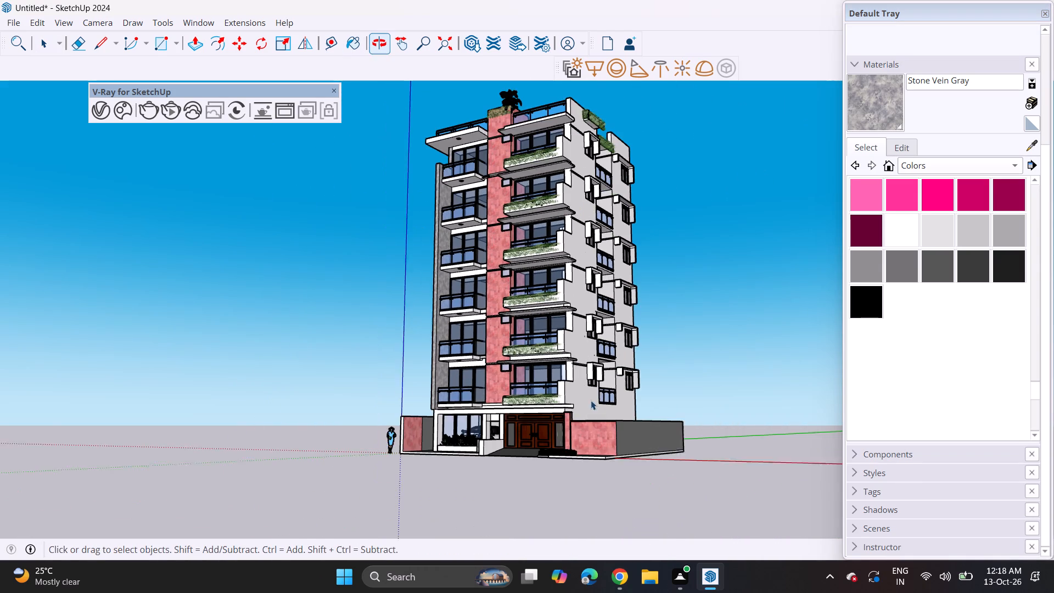
pyautogui.moveTo(588, 404); pyautogui.dragTo(580, 435, button='middle')
pyautogui.keyDown('shift'); pyautogui.moveTo(601, 382); pyautogui.dragTo(576, 427, button='middle'); pyautogui.keyUp('shift')
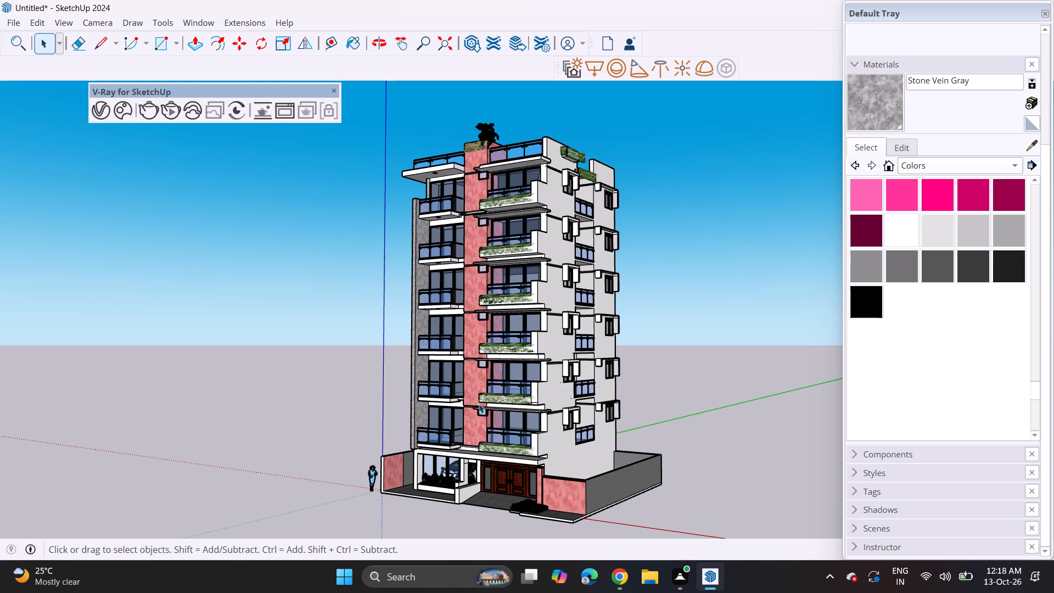
pyautogui.moveTo(482, 419); pyautogui.dragTo(481, 373, button='middle')
pyautogui.middleClick(525, 411)
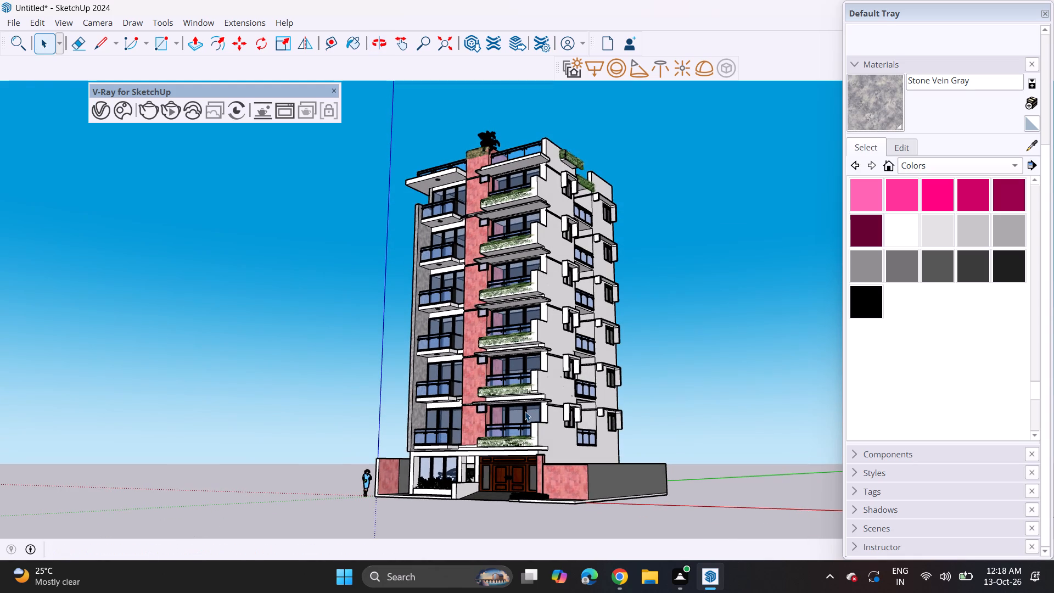
pyautogui.scroll(1, 525, 411)
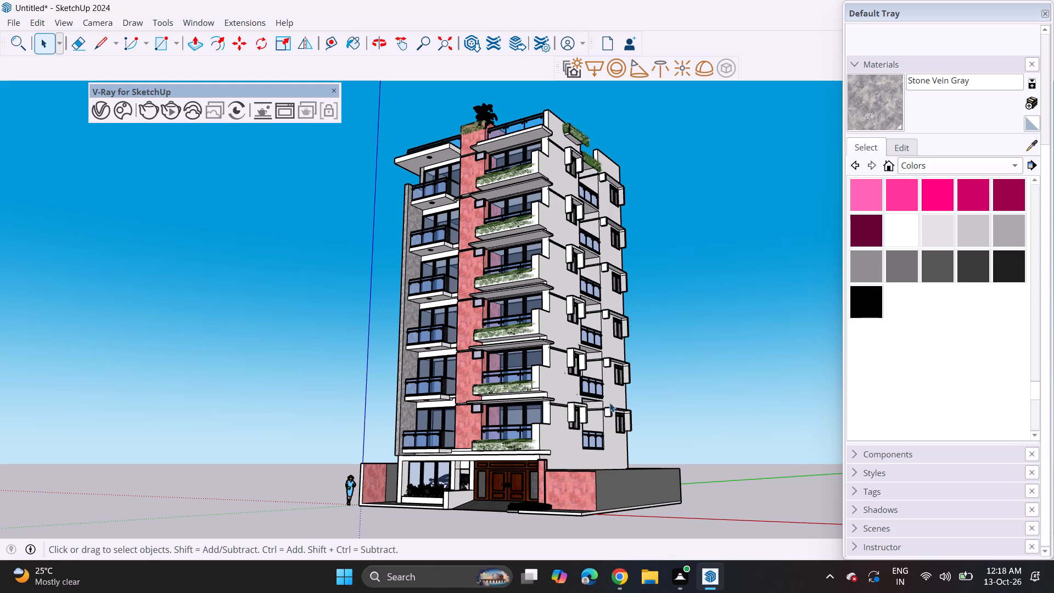
pyautogui.click(672, 401)
pyautogui.click(647, 415)
pyautogui.scroll(-3, 385, 120)
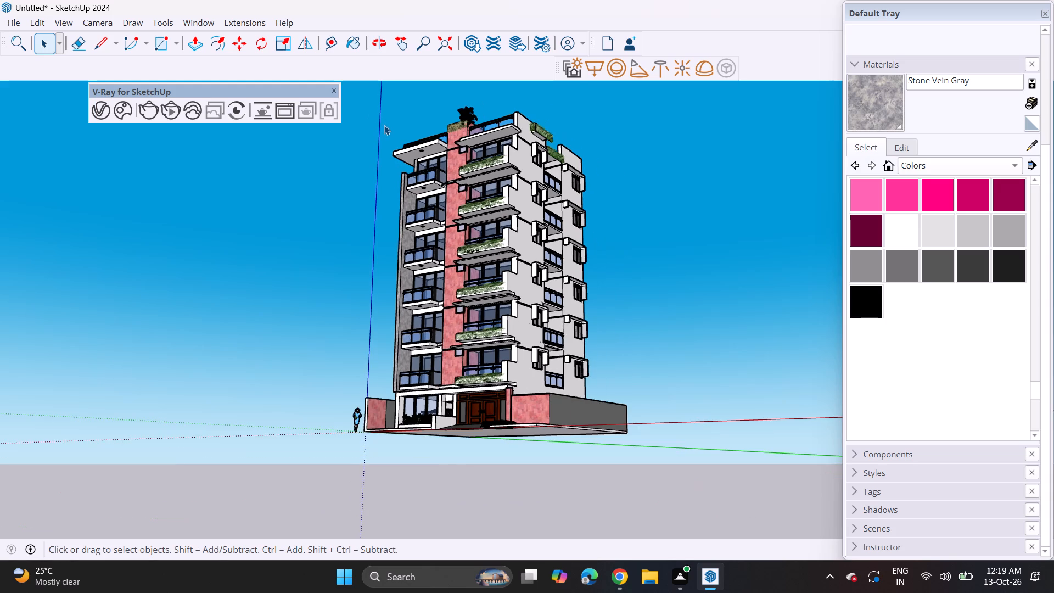
pyautogui.keyDown('shift'); pyautogui.moveTo(390, 174); pyautogui.dragTo(425, 202, button='middle'); pyautogui.keyUp('shift')
pyautogui.moveTo(436, 186); pyautogui.dragTo(436, 227, button='middle')
pyautogui.keyDown('shift'); pyautogui.moveTo(444, 182); pyautogui.dragTo(442, 210, button='middle'); pyautogui.keyUp('shift')
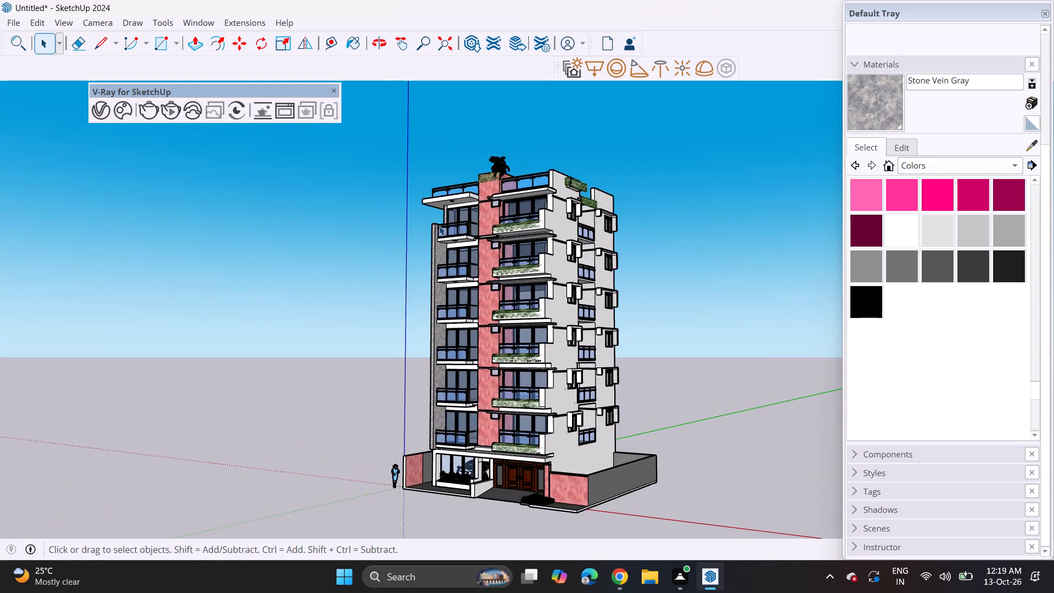
pyautogui.scroll(2, 474, 245)
pyautogui.scroll(-1, 483, 260)
pyautogui.keyDown('shift'); pyautogui.moveTo(491, 267); pyautogui.dragTo(467, 245, button='middle'); pyautogui.keyUp('shift')
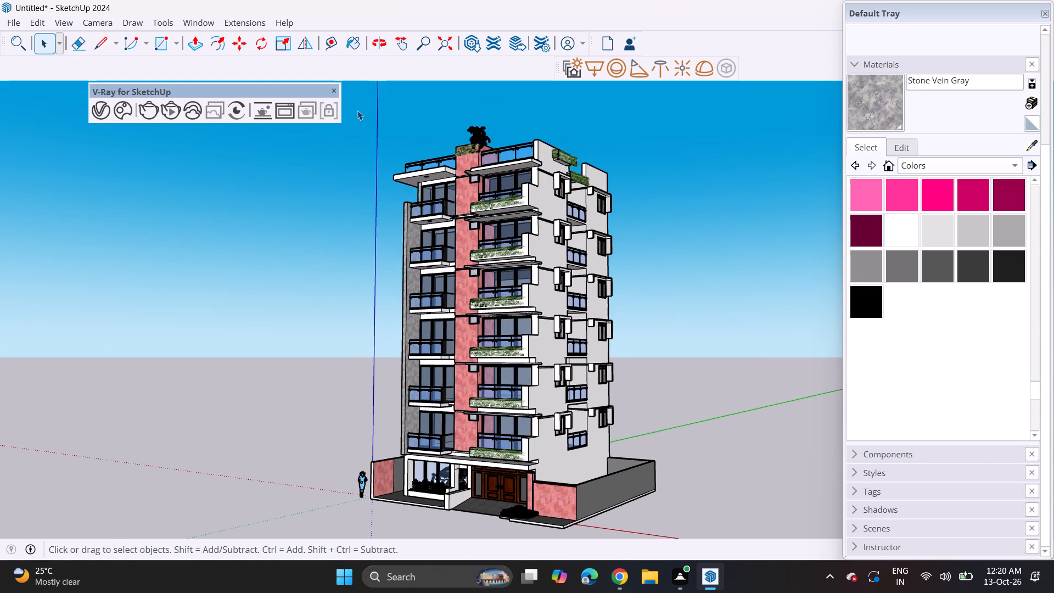
# Delete the human scale figure standing beside the front boundary wall.
pyautogui.moveTo(357, 110); pyautogui.dragTo(717, 535)
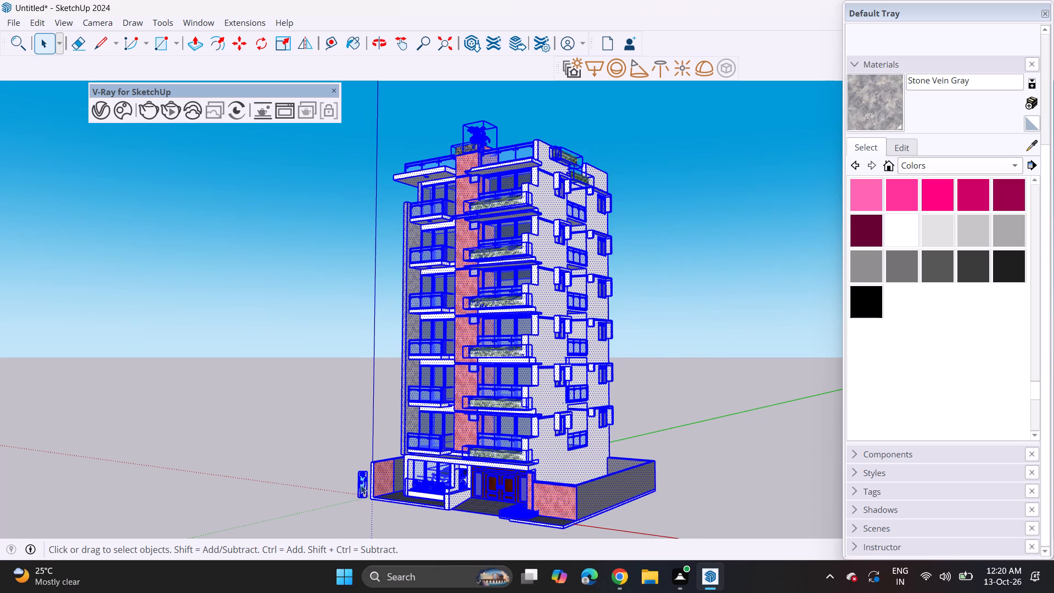
pyautogui.click(361, 482)
pyautogui.press('Delete')
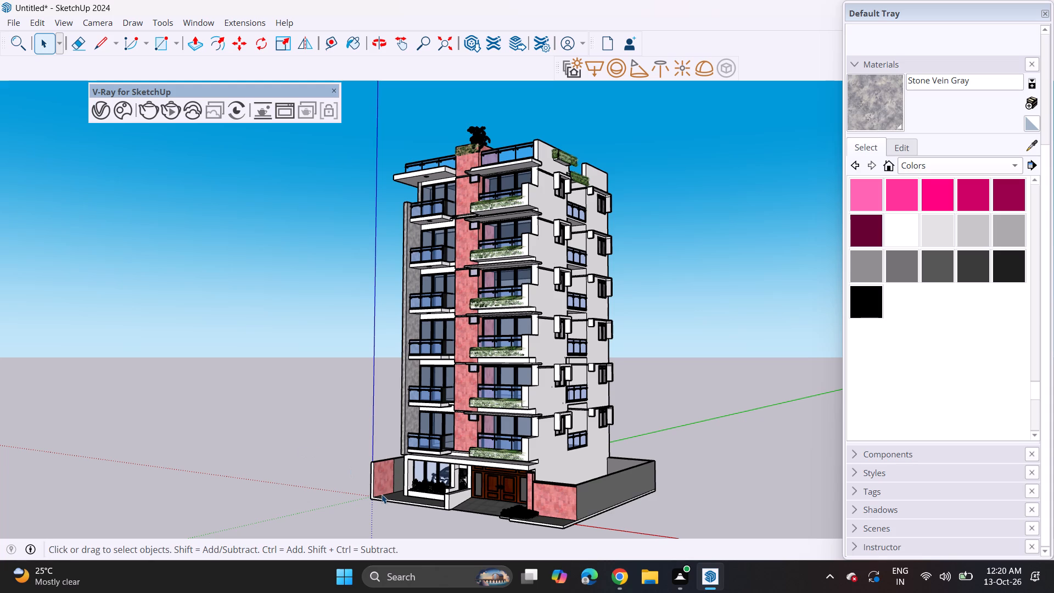
# Cut an open-topped rectangular notch through the upper part of the red stone boundary wall, starting from its upper inner corner.
pyautogui.scroll(9, 384, 478)
pyautogui.moveTo(369, 490); pyautogui.dragTo(388, 353, button='middle')
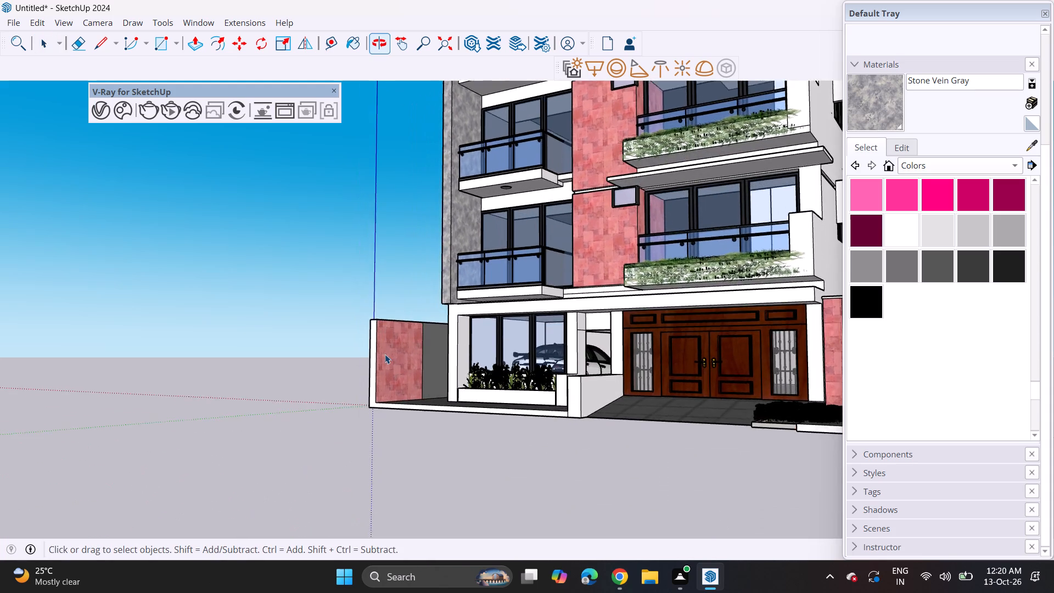
pyautogui.scroll(6, 385, 354)
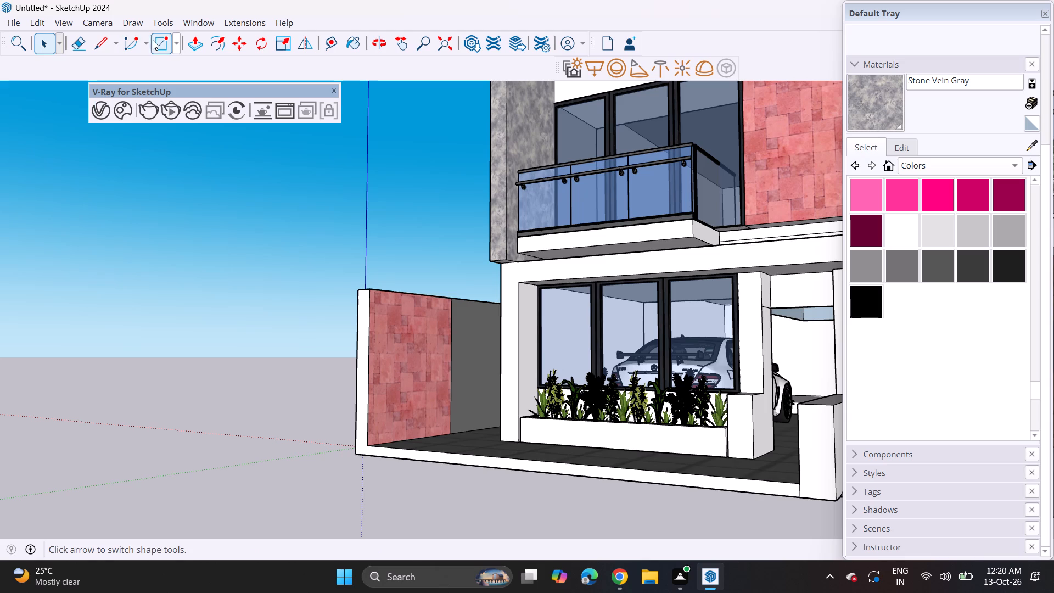
pyautogui.click(158, 38)
pyautogui.scroll(6, 426, 305)
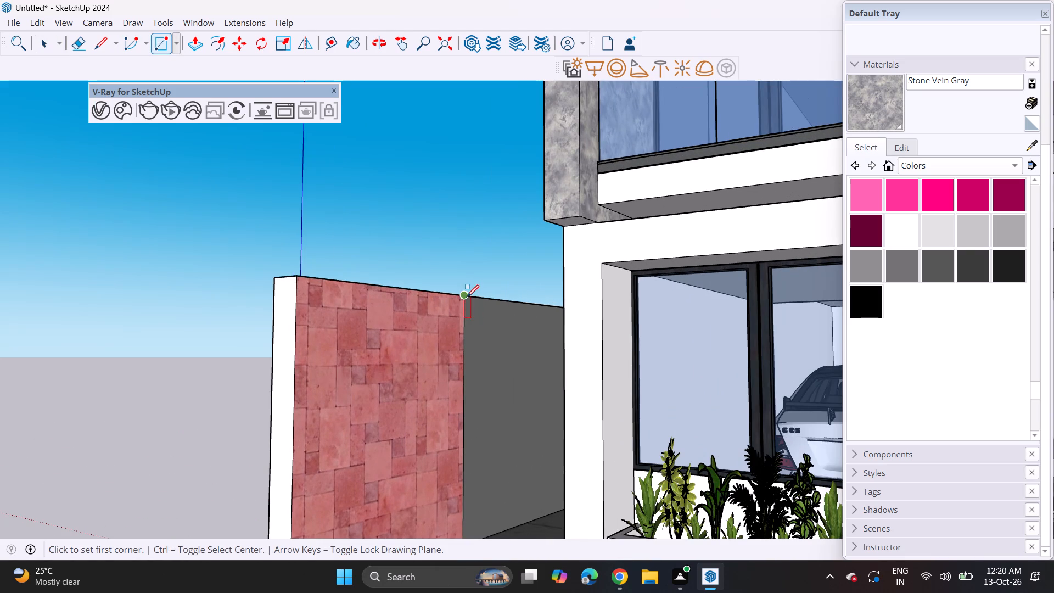
pyautogui.click(467, 297)
pyautogui.click(338, 401)
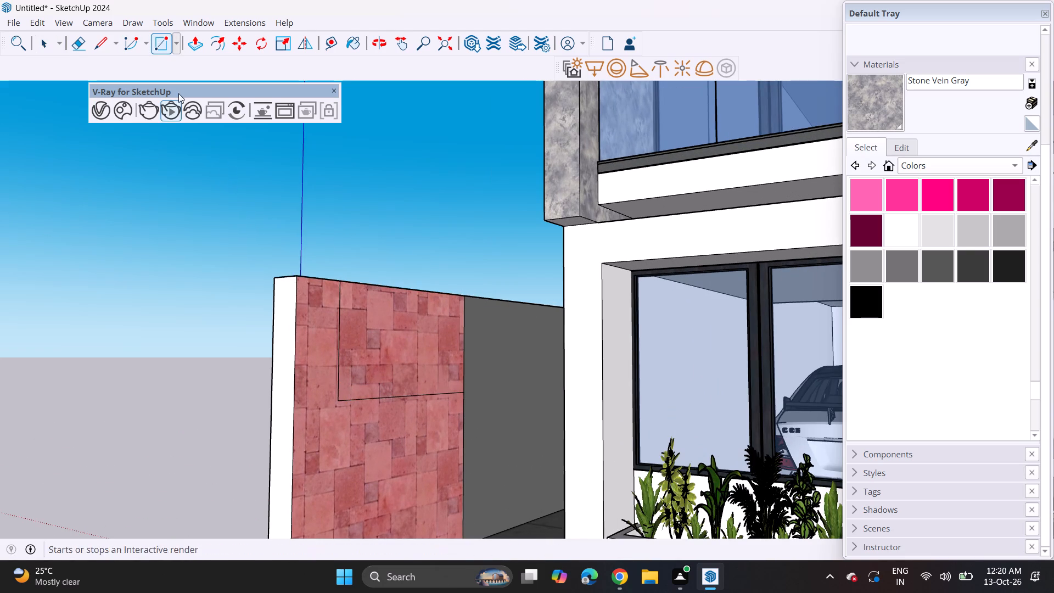
pyautogui.click(195, 43)
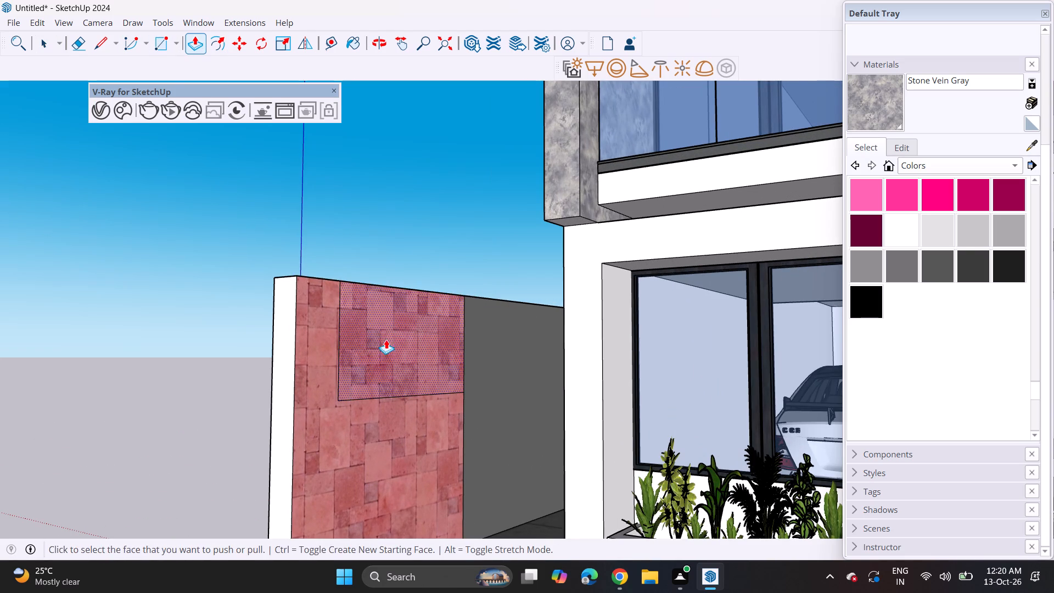
pyautogui.click(386, 346)
pyautogui.click(335, 341)
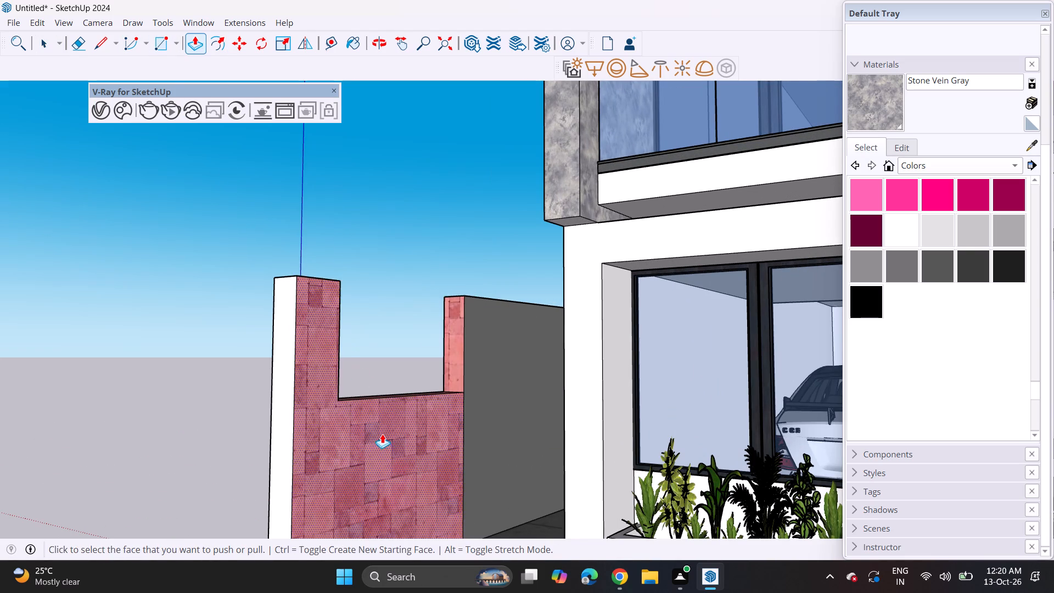
# Draw a small circle near the top of the notch's inner end face, on the pier beside the gray wall.
pyautogui.scroll(-10, 382, 432)
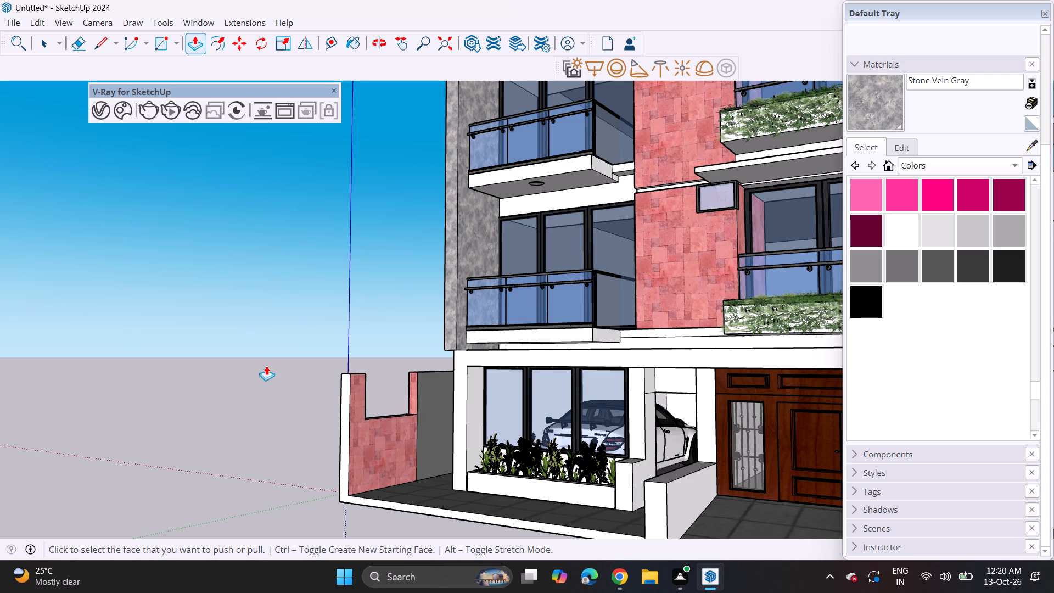
pyautogui.click(172, 46)
pyautogui.moveTo(184, 93); pyautogui.dragTo(186, 99)
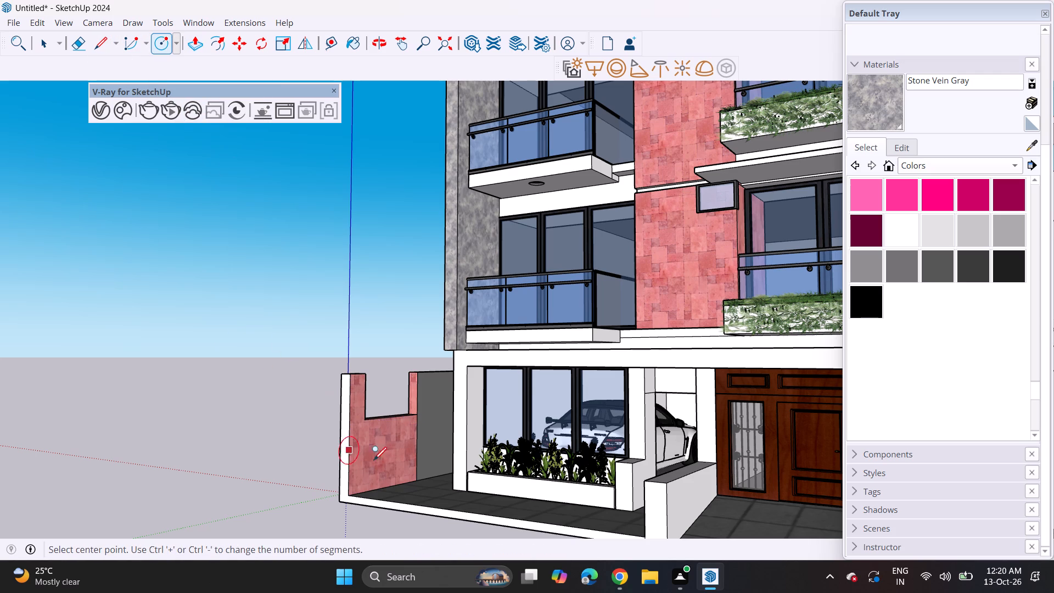
pyautogui.scroll(20, 412, 406)
pyautogui.scroll(7, 412, 406)
pyautogui.click(447, 353)
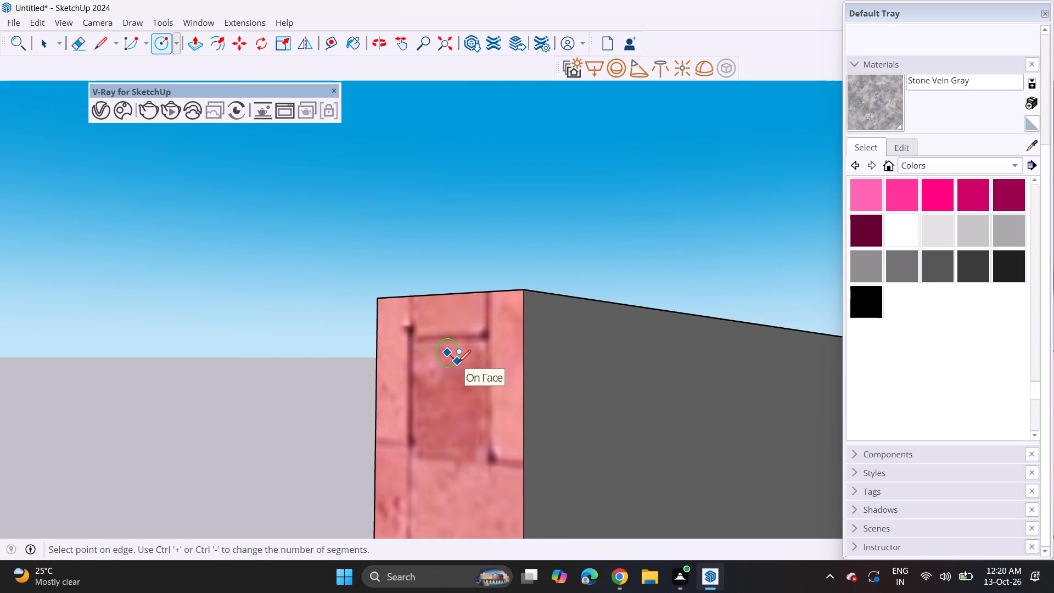
pyautogui.click(458, 362)
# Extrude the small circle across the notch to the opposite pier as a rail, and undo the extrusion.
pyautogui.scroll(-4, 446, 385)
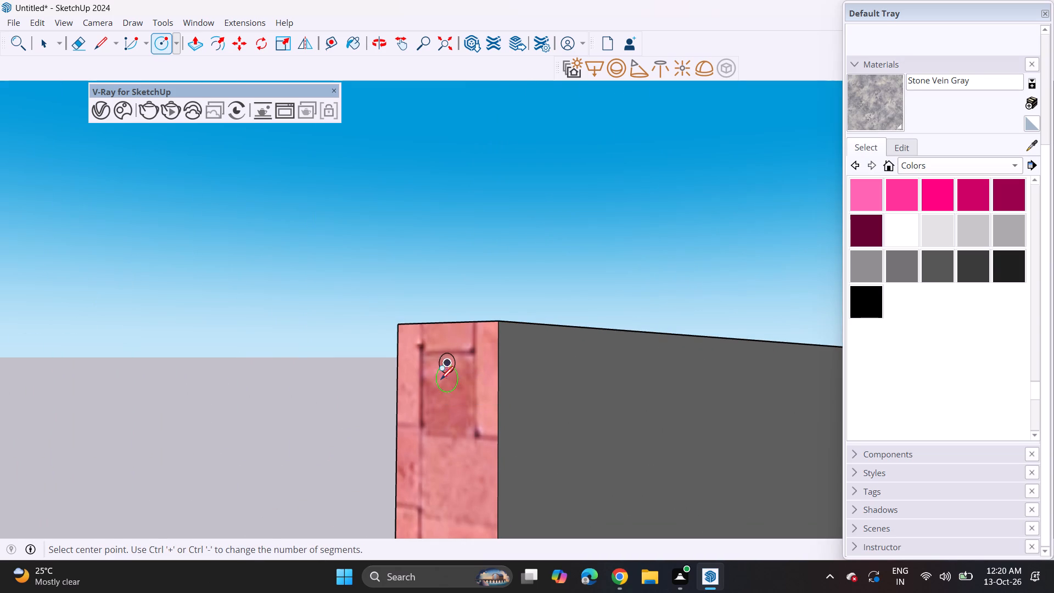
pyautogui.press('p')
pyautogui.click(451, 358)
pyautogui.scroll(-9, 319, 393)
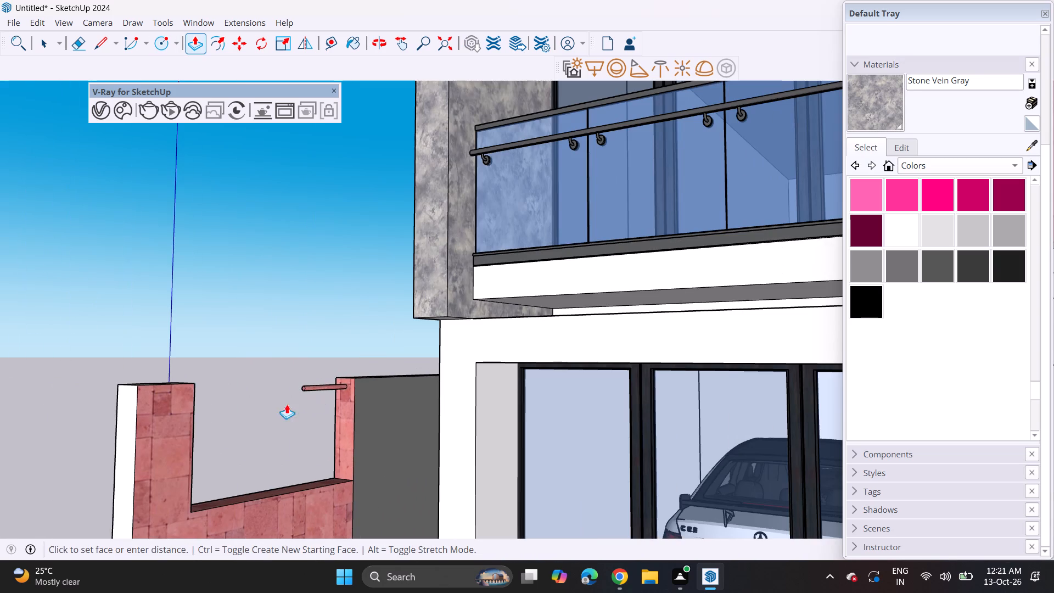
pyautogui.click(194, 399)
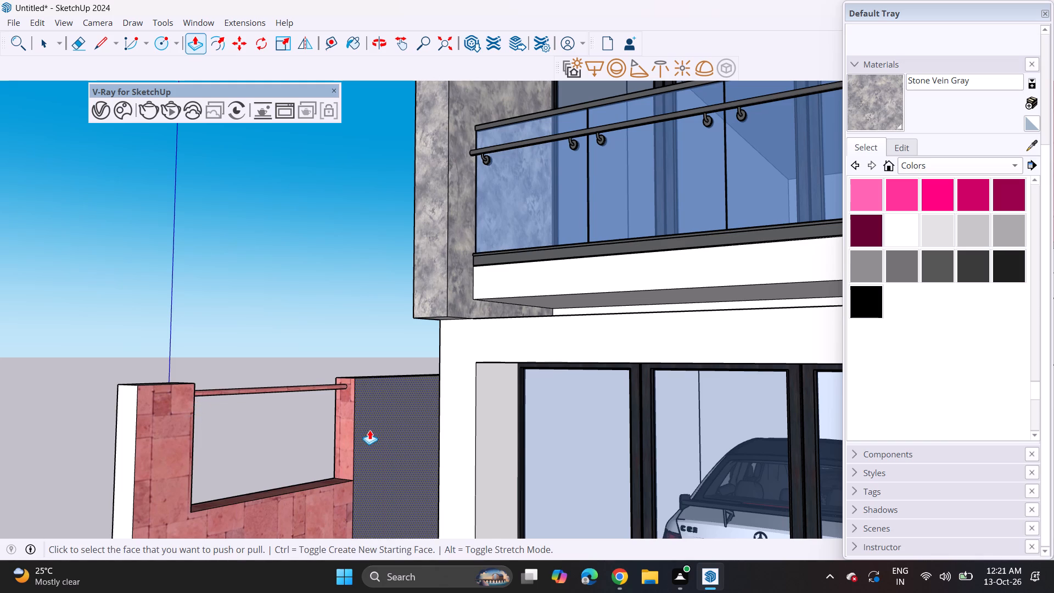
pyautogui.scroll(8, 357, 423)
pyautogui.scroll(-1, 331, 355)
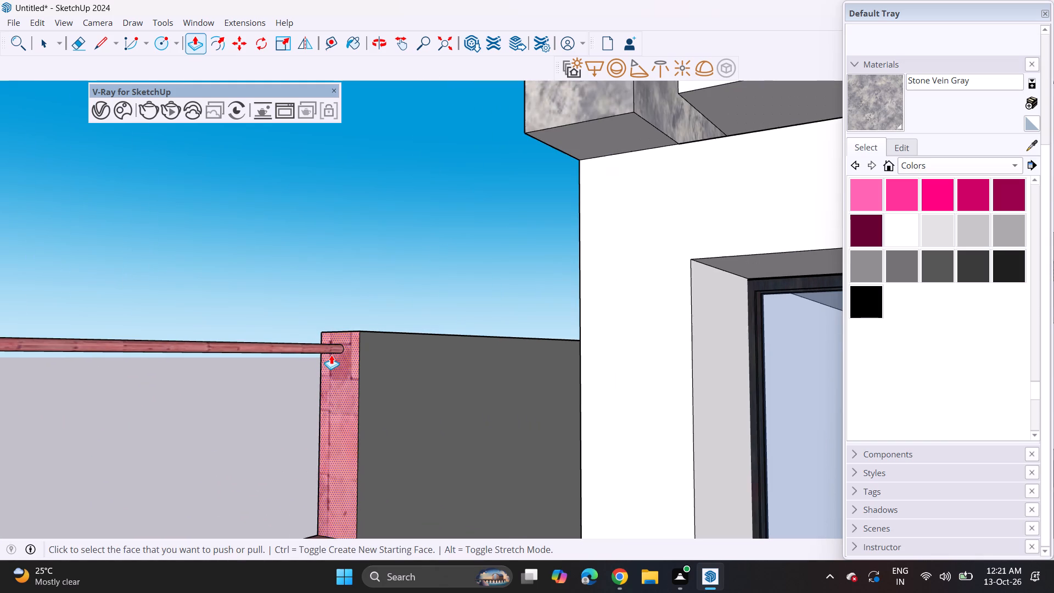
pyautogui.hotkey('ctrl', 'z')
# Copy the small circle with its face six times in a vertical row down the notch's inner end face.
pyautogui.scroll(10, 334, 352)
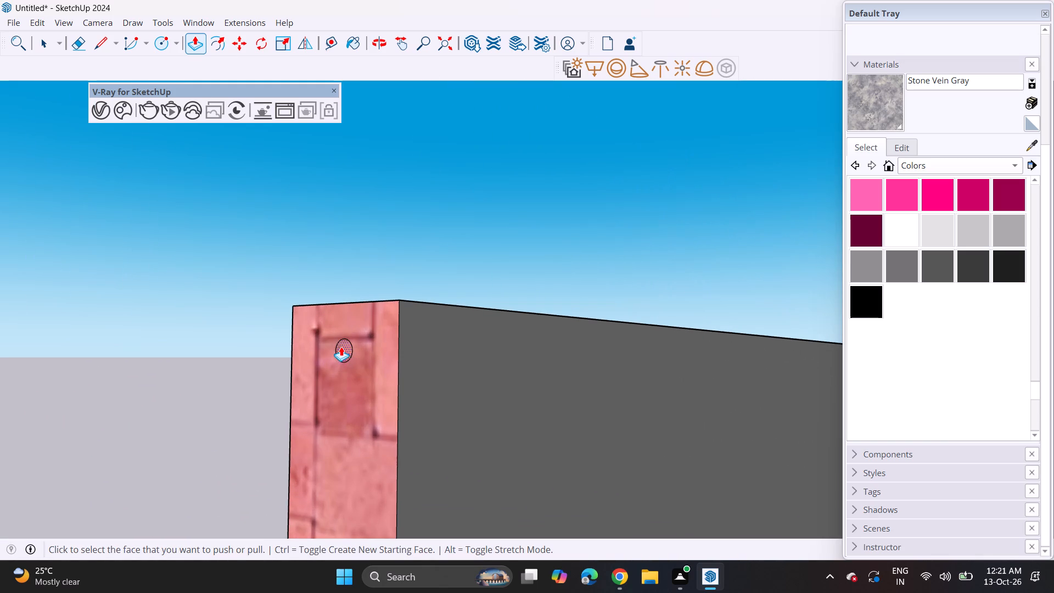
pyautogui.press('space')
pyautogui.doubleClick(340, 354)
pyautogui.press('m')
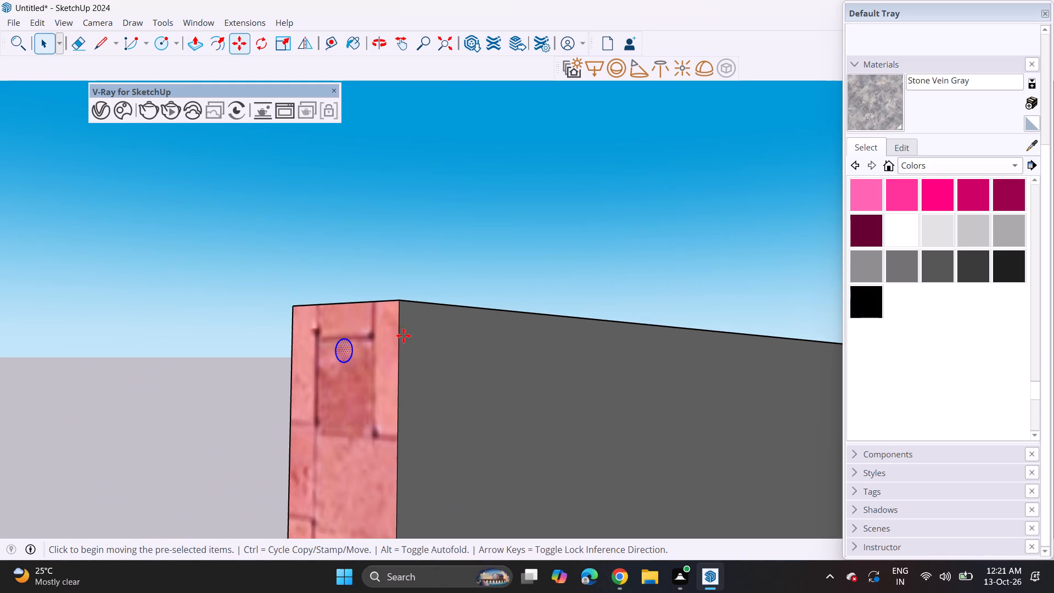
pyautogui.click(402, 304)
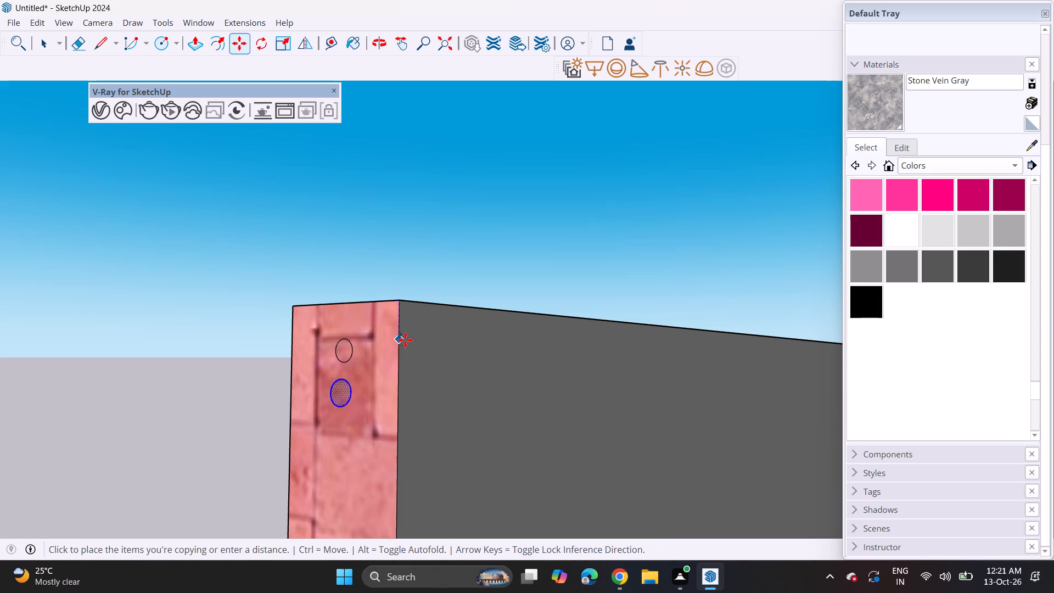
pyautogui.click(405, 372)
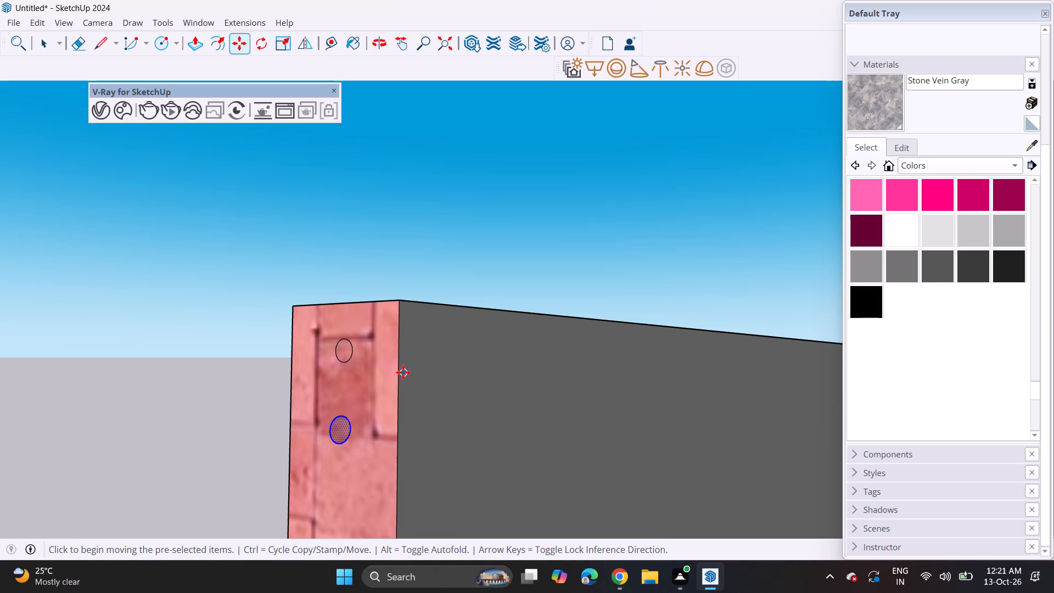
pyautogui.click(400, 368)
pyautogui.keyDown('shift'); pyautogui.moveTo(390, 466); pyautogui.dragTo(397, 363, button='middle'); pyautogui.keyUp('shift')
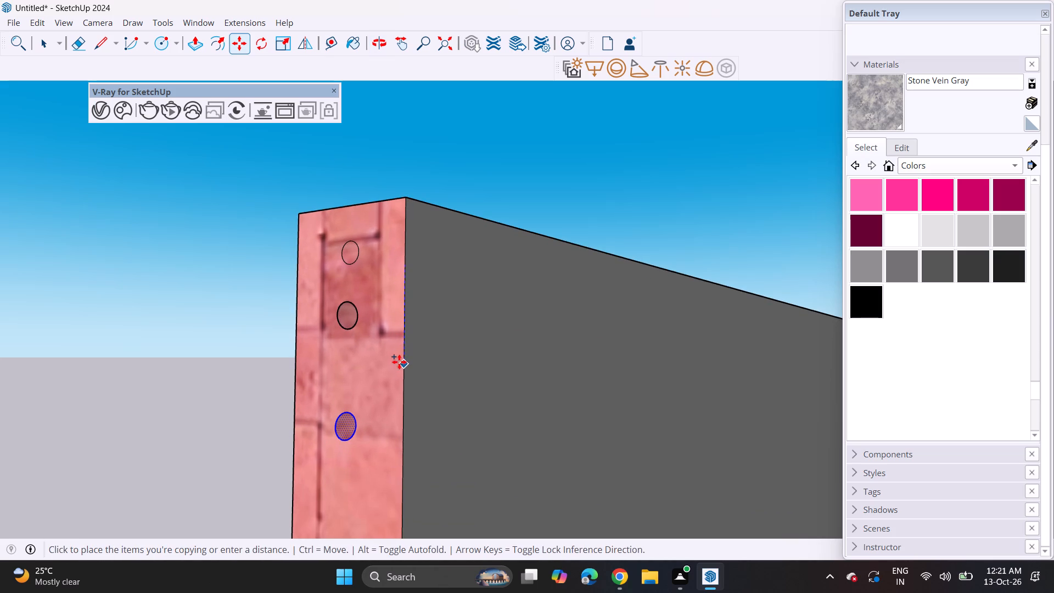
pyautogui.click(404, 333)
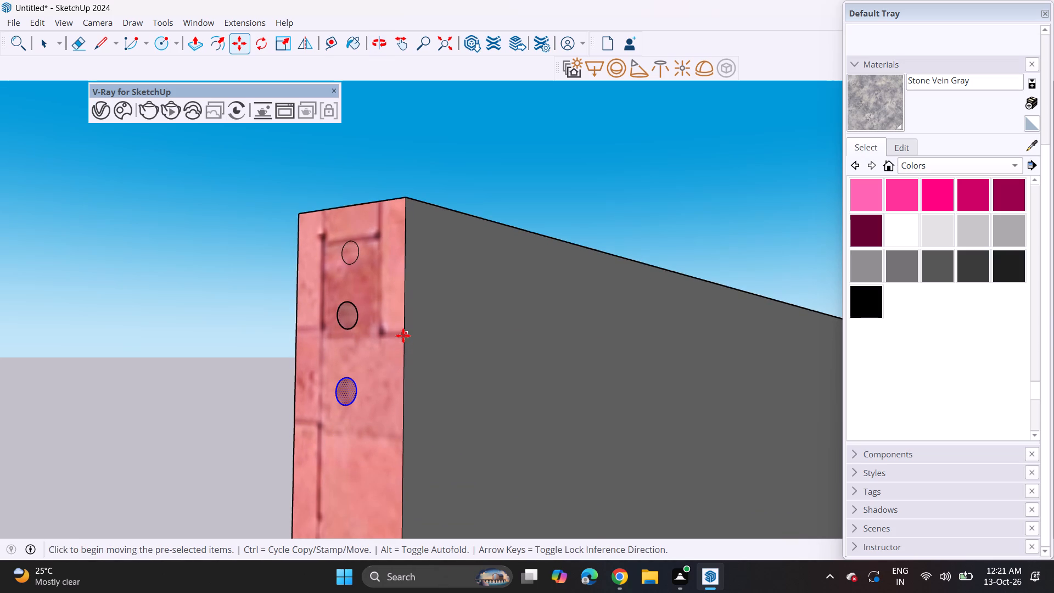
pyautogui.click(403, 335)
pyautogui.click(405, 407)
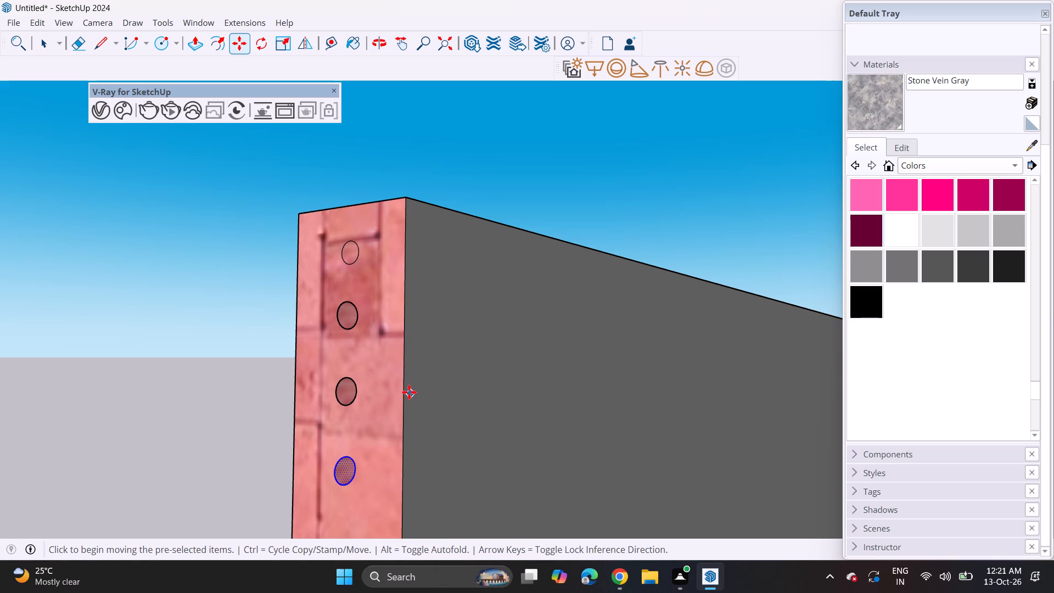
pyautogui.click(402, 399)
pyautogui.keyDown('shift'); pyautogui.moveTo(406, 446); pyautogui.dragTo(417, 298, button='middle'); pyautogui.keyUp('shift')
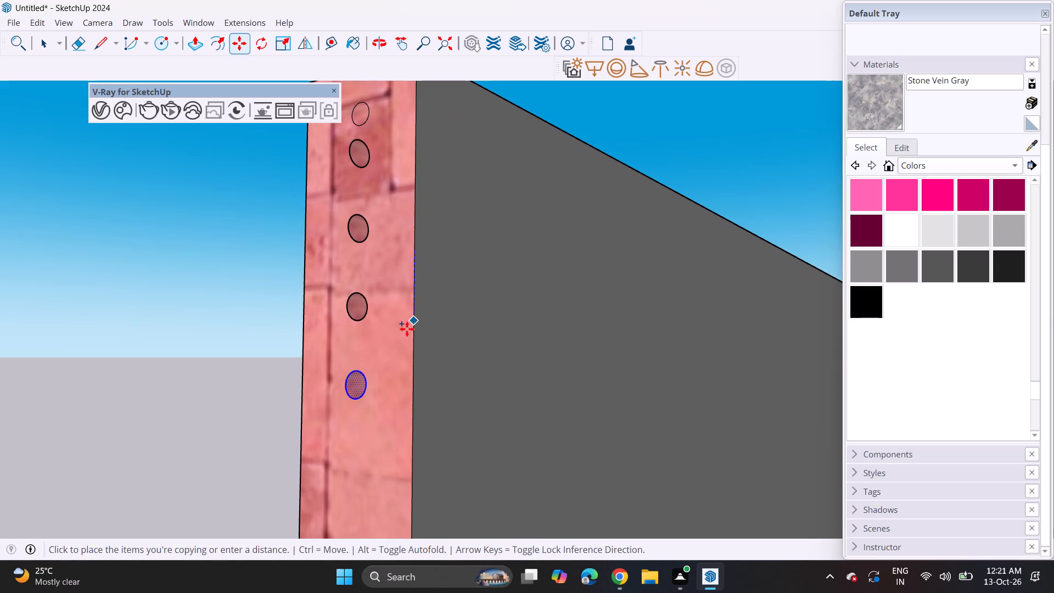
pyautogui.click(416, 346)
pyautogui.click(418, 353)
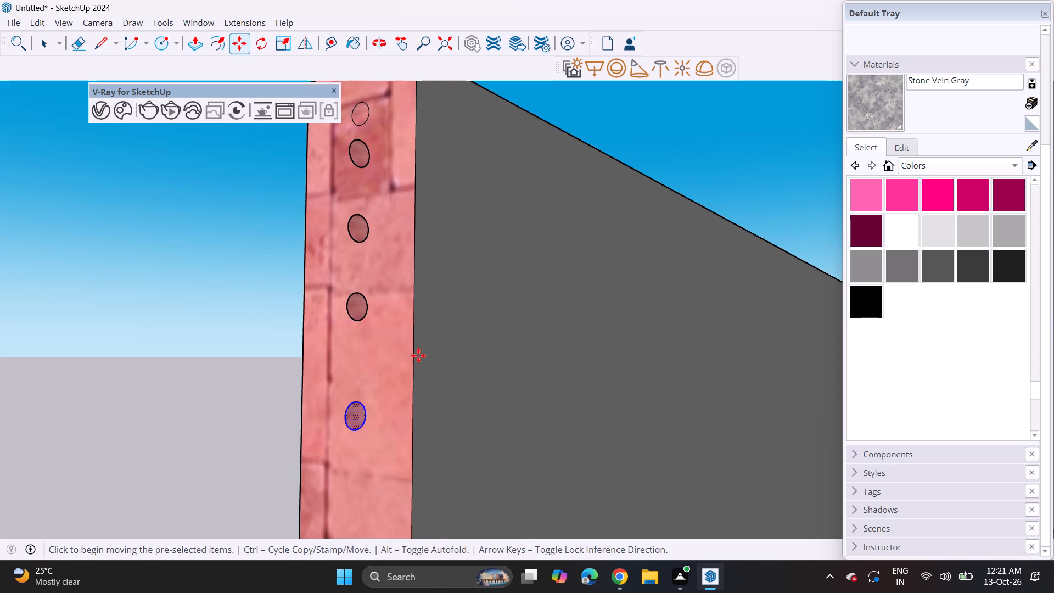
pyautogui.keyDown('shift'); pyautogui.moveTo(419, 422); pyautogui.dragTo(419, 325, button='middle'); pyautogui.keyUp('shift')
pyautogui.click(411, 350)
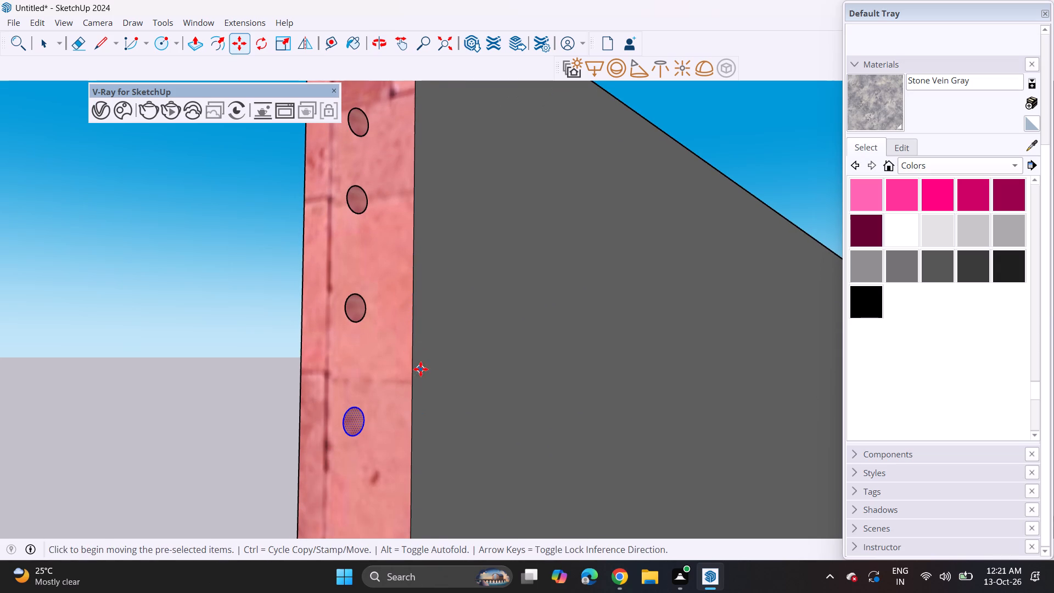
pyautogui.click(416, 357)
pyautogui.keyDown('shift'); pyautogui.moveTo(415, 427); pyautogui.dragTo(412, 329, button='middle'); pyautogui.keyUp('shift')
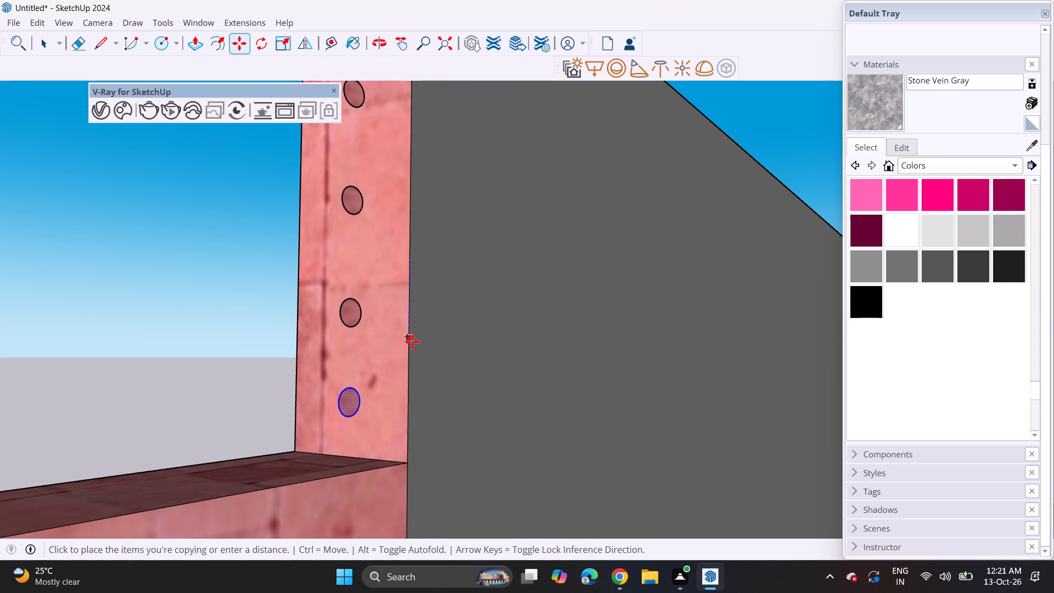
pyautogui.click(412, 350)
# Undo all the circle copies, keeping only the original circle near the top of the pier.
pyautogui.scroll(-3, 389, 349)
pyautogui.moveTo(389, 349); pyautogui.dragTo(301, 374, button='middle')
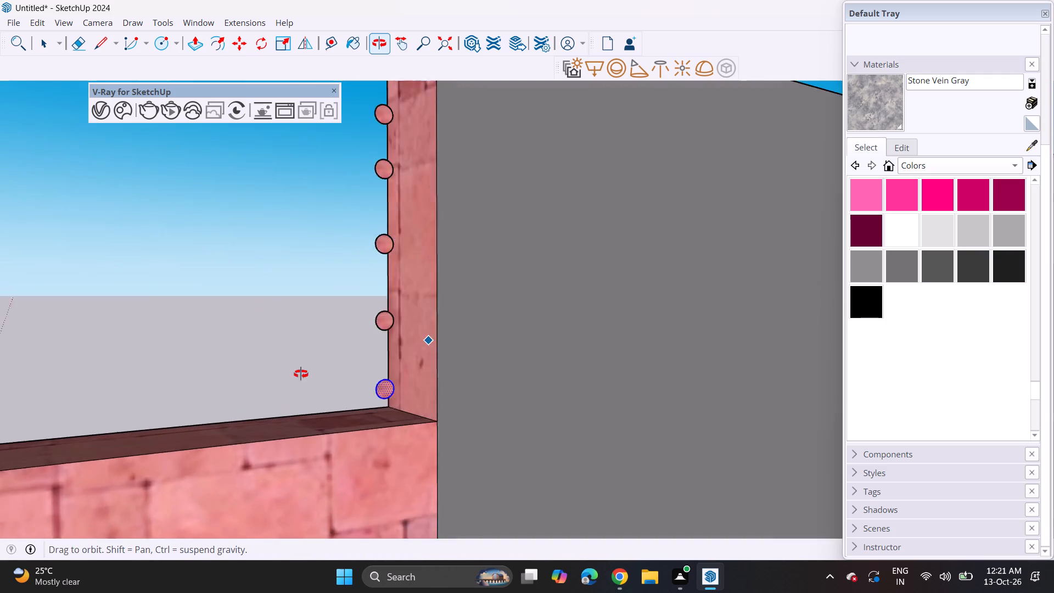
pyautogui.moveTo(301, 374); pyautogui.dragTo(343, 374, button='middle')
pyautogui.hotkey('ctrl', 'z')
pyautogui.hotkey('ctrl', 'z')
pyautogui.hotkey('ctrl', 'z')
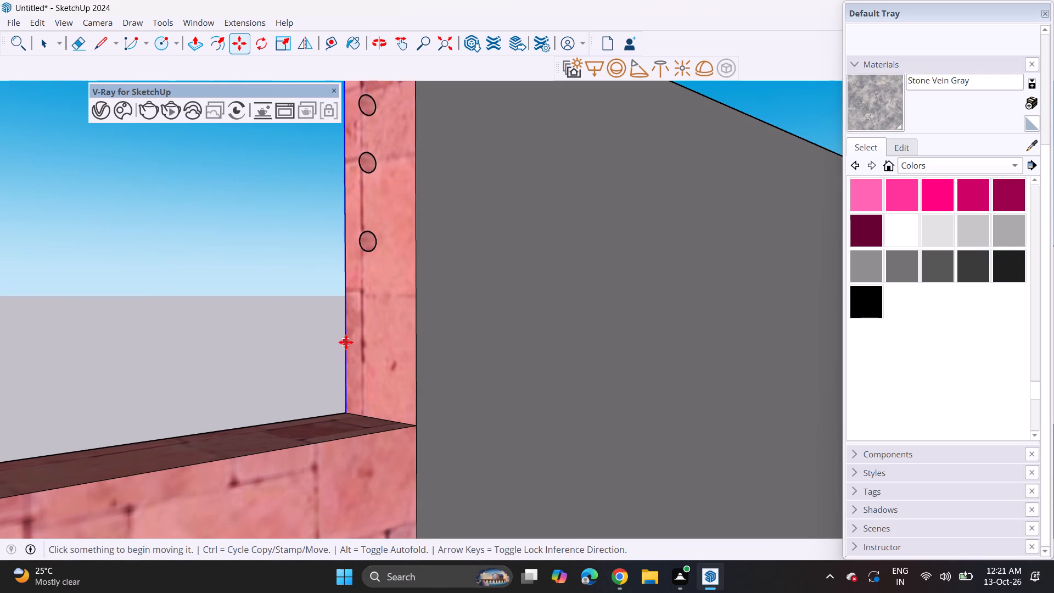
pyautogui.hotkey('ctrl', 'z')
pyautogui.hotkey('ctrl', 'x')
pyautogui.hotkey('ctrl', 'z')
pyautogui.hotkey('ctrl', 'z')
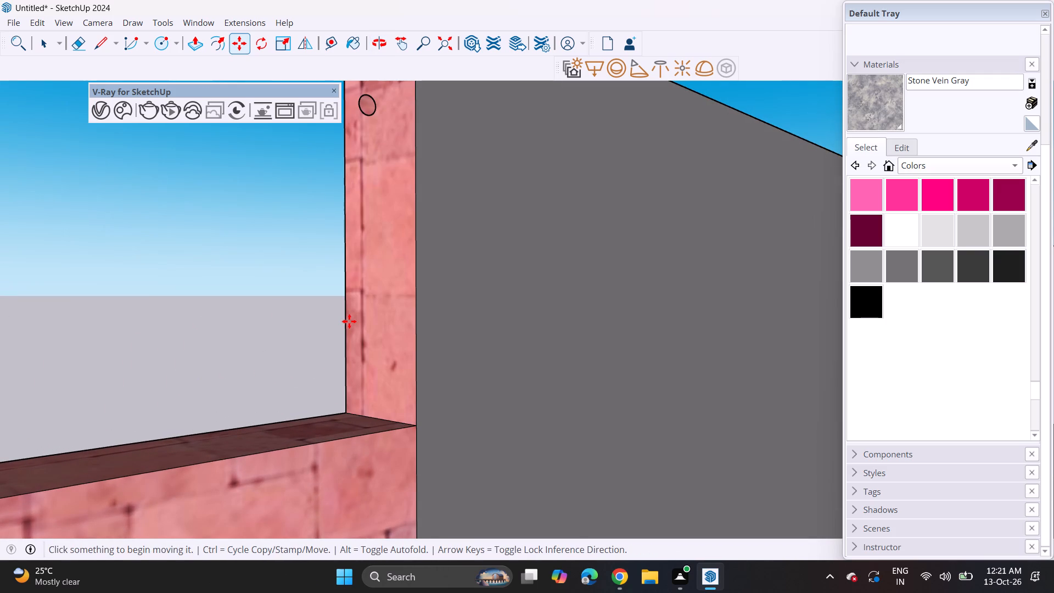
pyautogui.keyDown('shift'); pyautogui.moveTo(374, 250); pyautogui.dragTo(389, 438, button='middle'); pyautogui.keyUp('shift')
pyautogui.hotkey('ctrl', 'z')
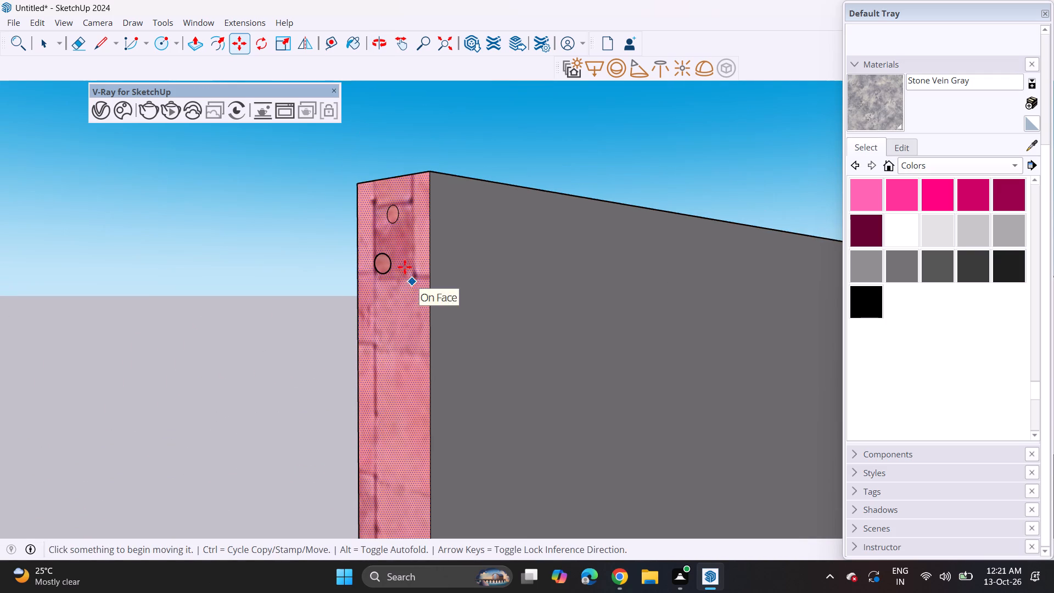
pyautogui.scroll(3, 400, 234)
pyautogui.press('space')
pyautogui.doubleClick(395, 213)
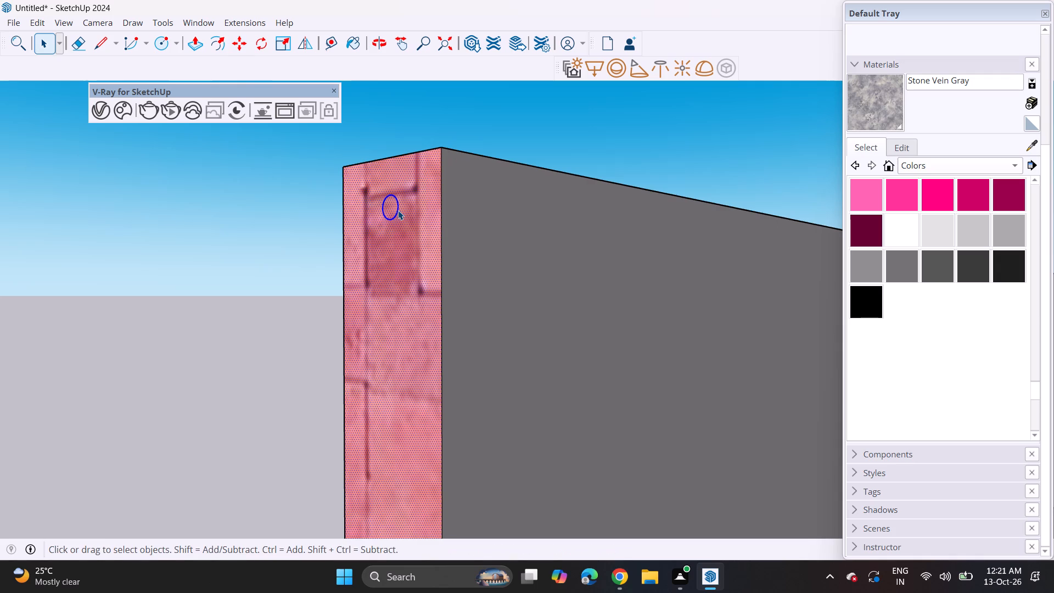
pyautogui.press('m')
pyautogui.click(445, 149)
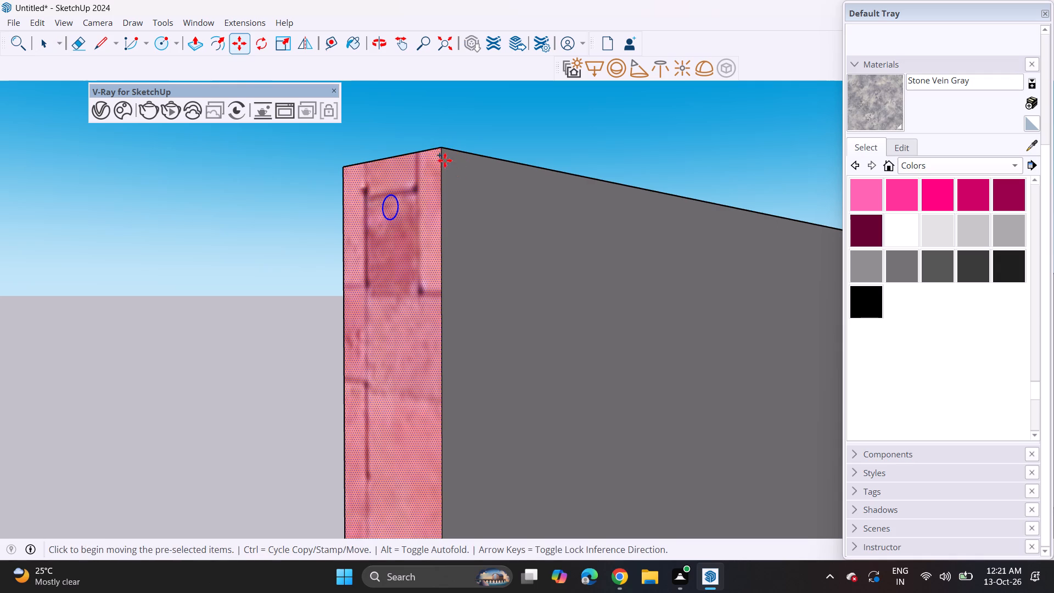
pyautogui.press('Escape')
# Copy the small circle with its face four times in a vertical row down the notch's inner end face.
pyautogui.press('space')
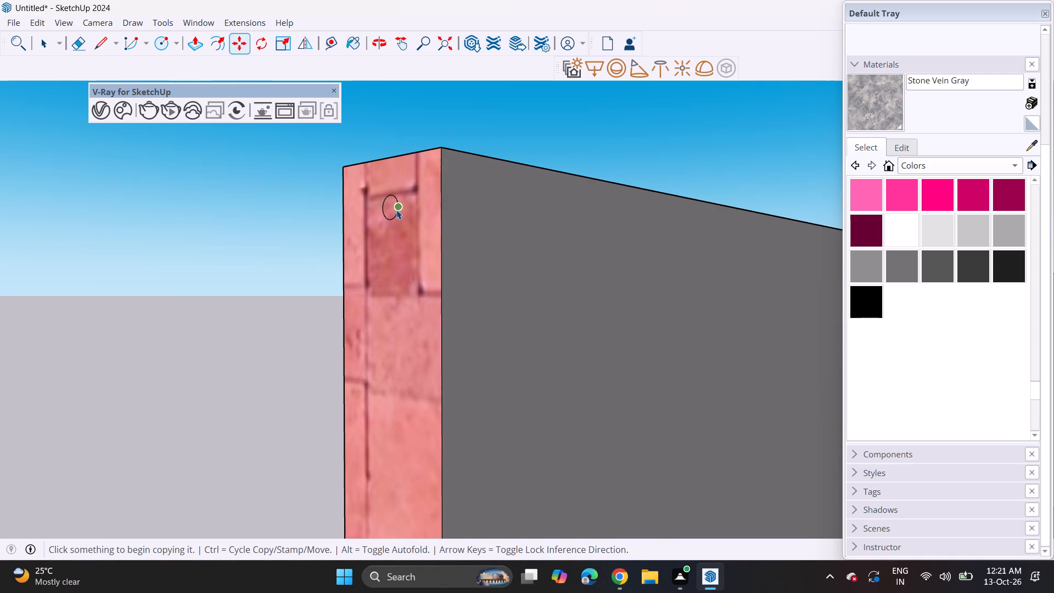
pyautogui.doubleClick(394, 210)
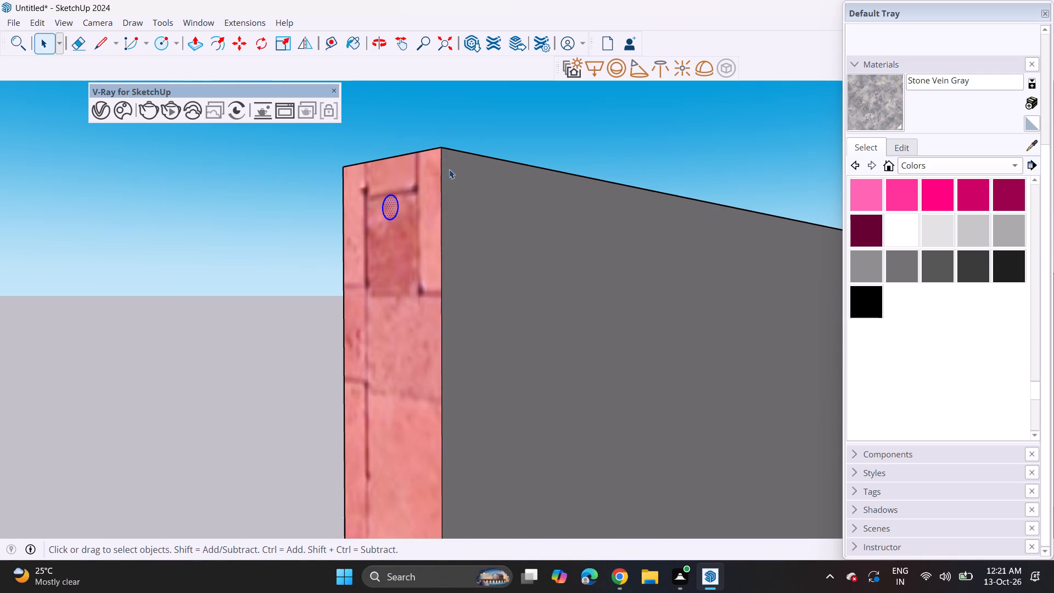
pyautogui.press('m')
pyautogui.click(444, 146)
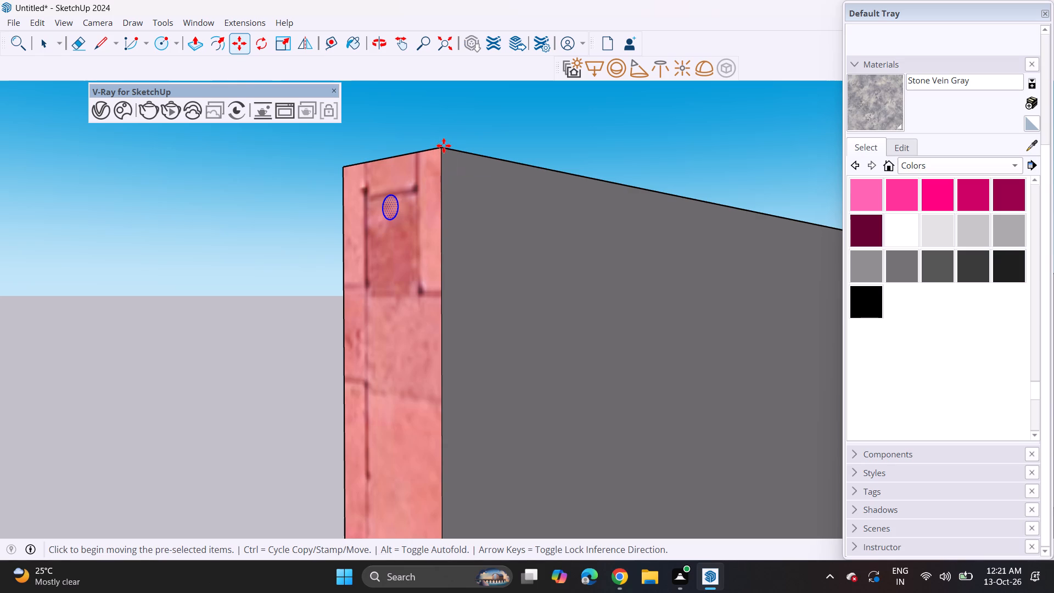
pyautogui.click(441, 271)
pyautogui.click(442, 269)
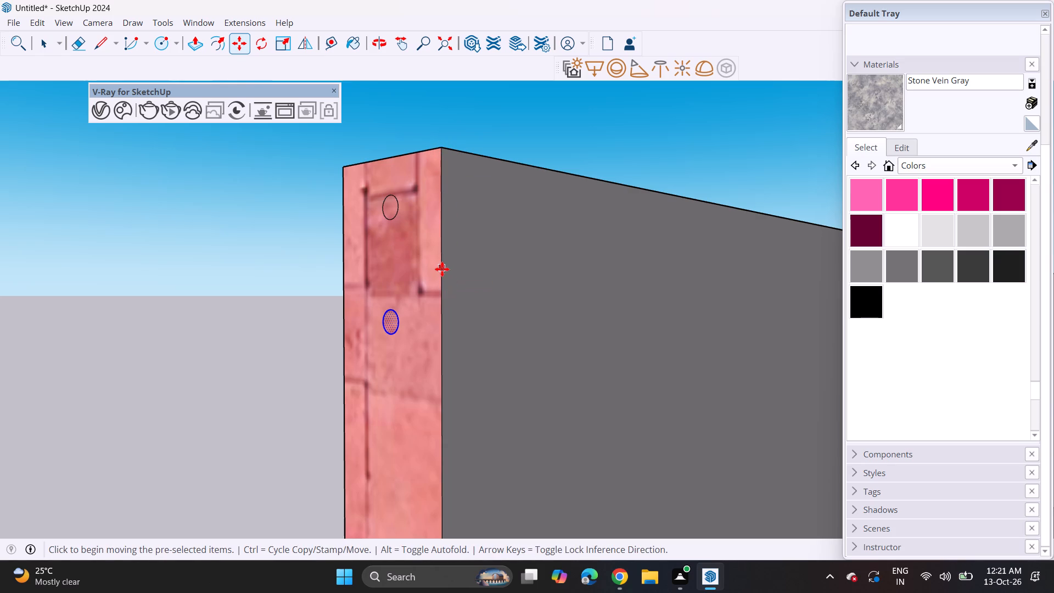
pyautogui.click(436, 384)
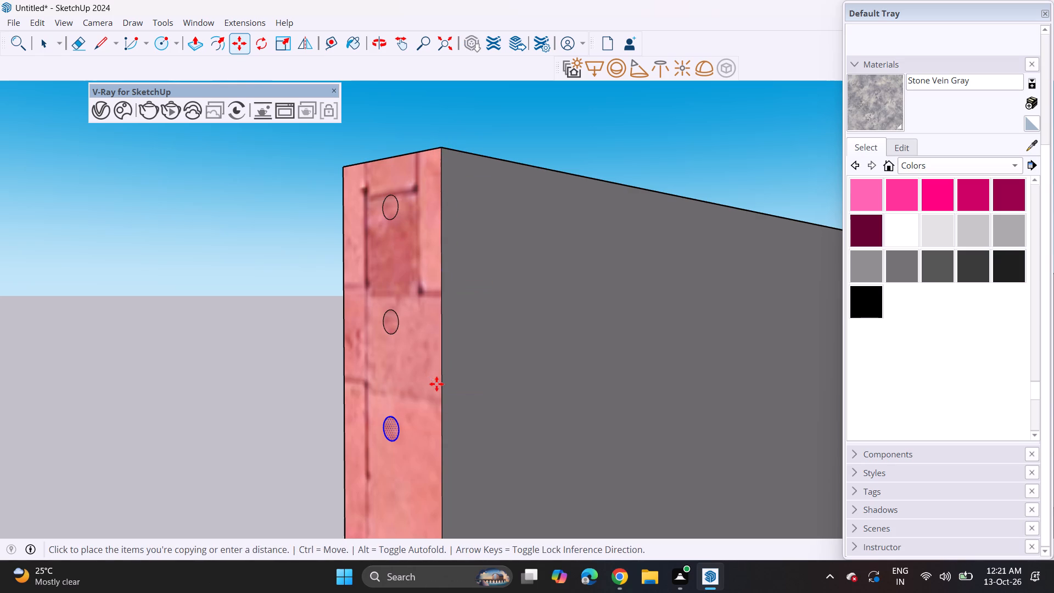
pyautogui.scroll(-3, 452, 417)
pyautogui.moveTo(448, 430); pyautogui.dragTo(440, 212, button='middle')
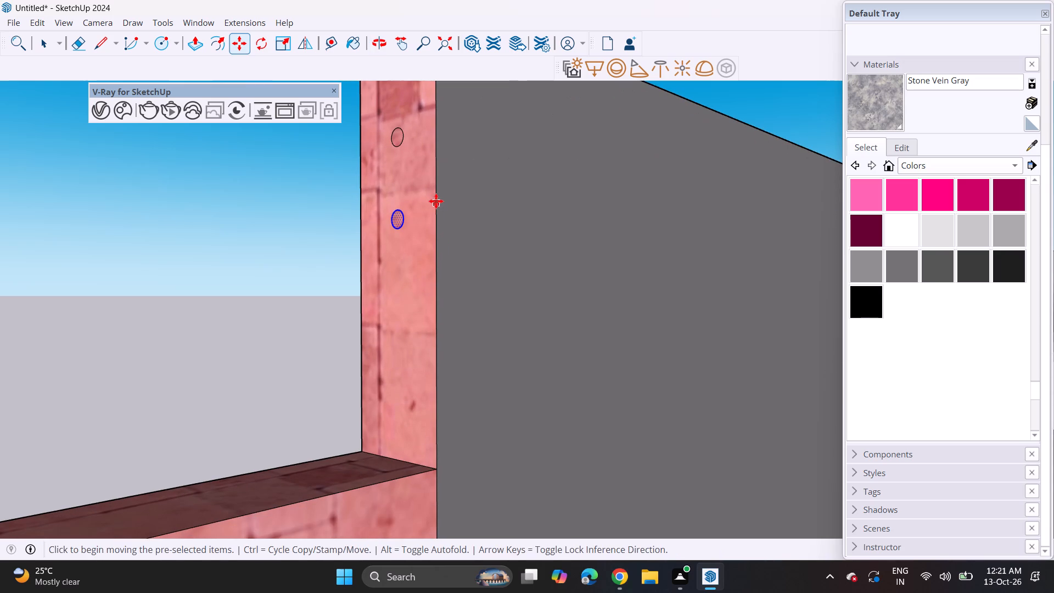
pyautogui.click(436, 201)
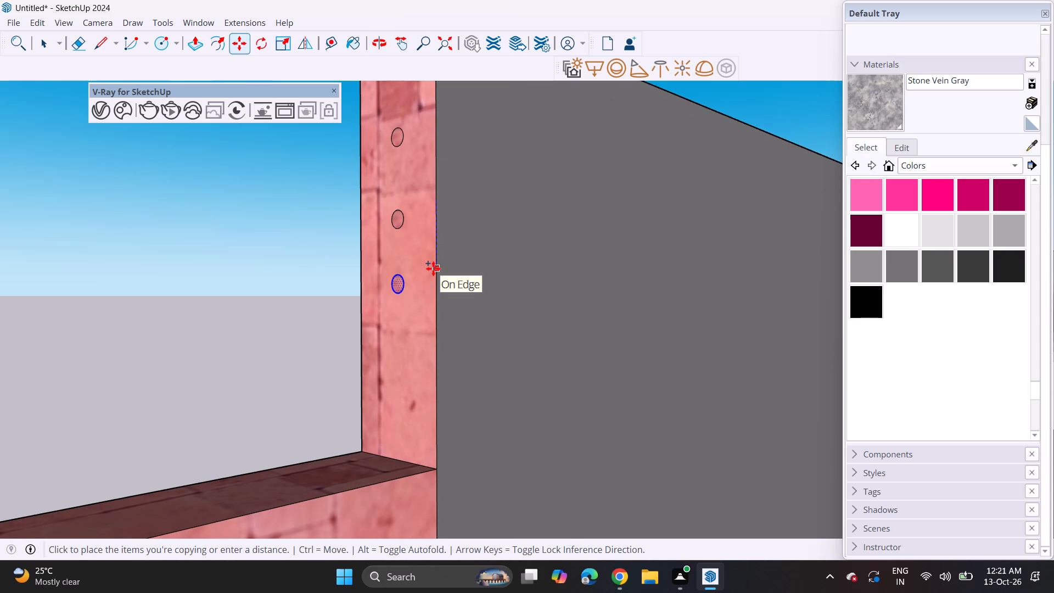
pyautogui.click(433, 268)
pyautogui.click(439, 271)
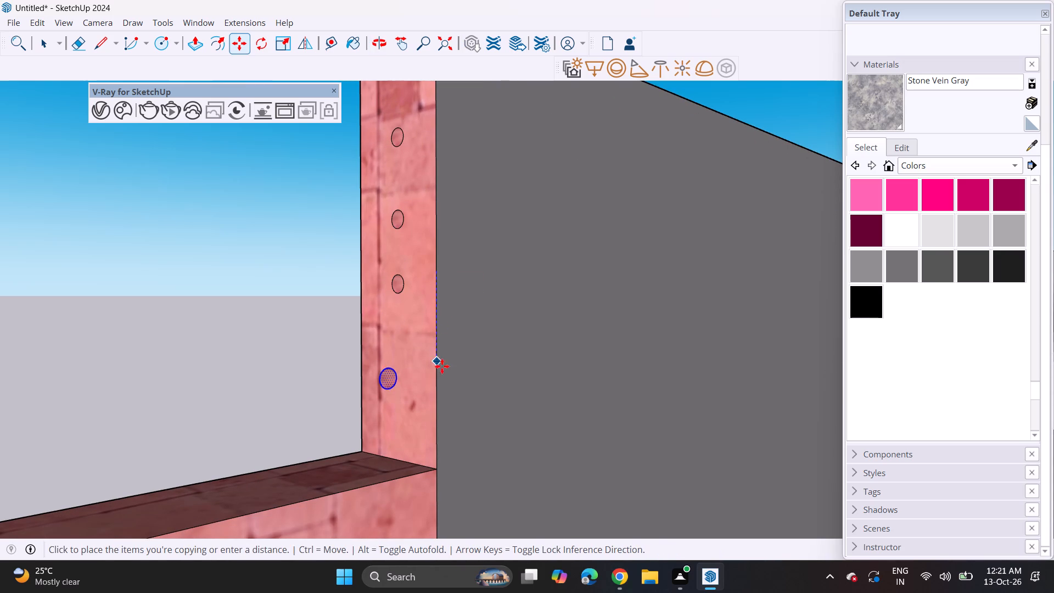
pyautogui.click(441, 373)
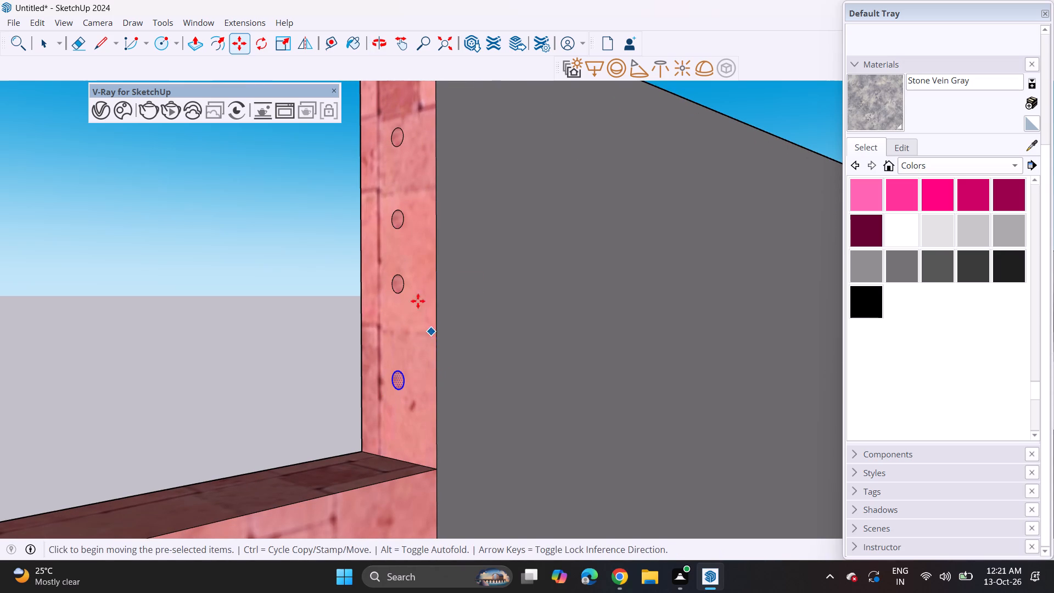
# Extrude all five circles across the notch to the opposite pier as horizontal round rails.
pyautogui.scroll(-7, 411, 281)
pyautogui.keyDown('shift'); pyautogui.moveTo(401, 256); pyautogui.dragTo(435, 306, button='middle'); pyautogui.keyUp('shift')
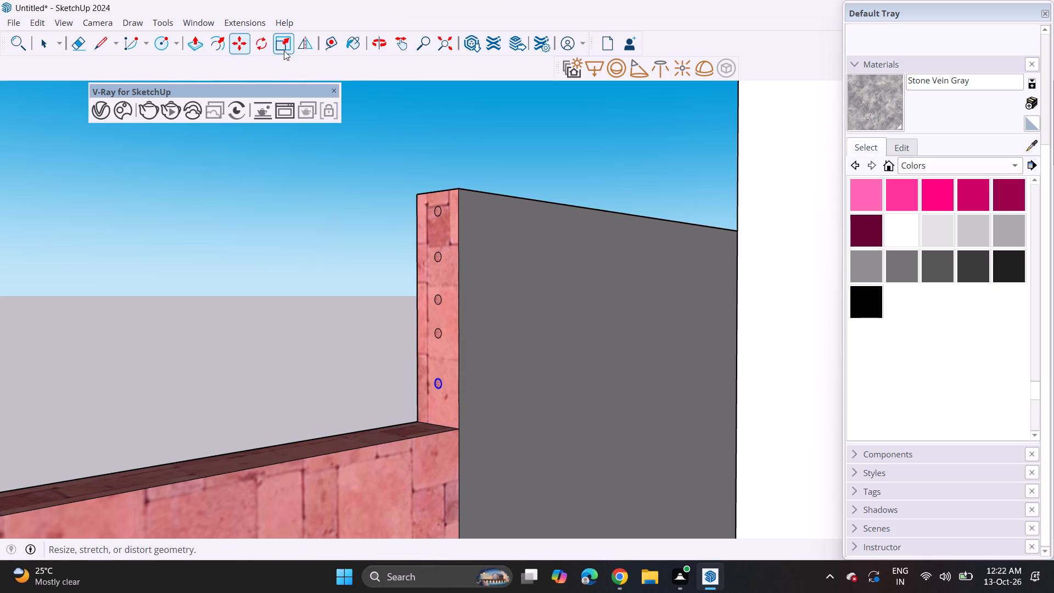
pyautogui.click(197, 42)
pyautogui.press('Escape')
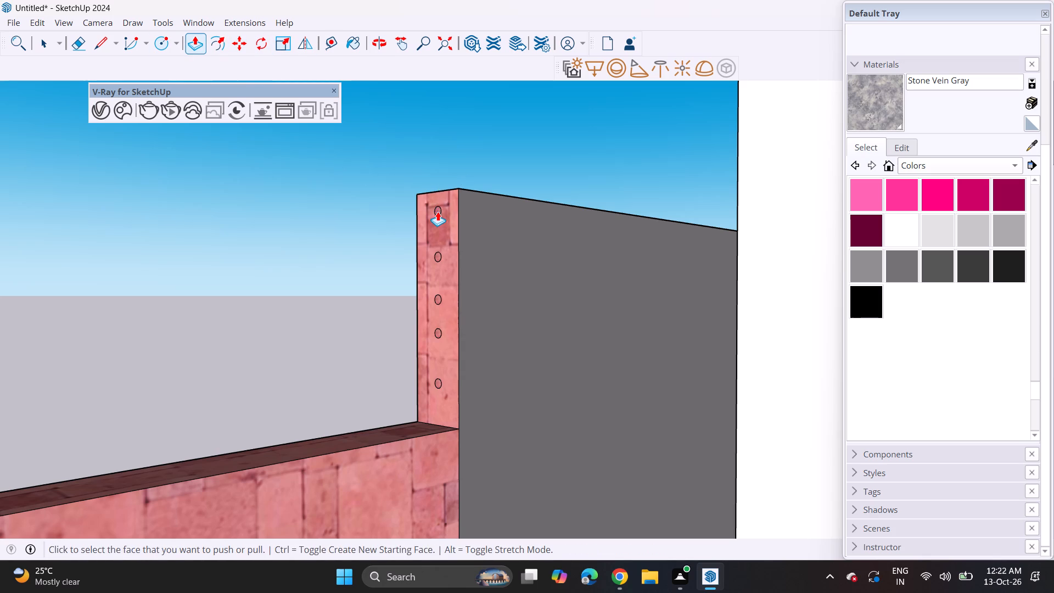
pyautogui.click(438, 211)
pyautogui.scroll(-7, 332, 235)
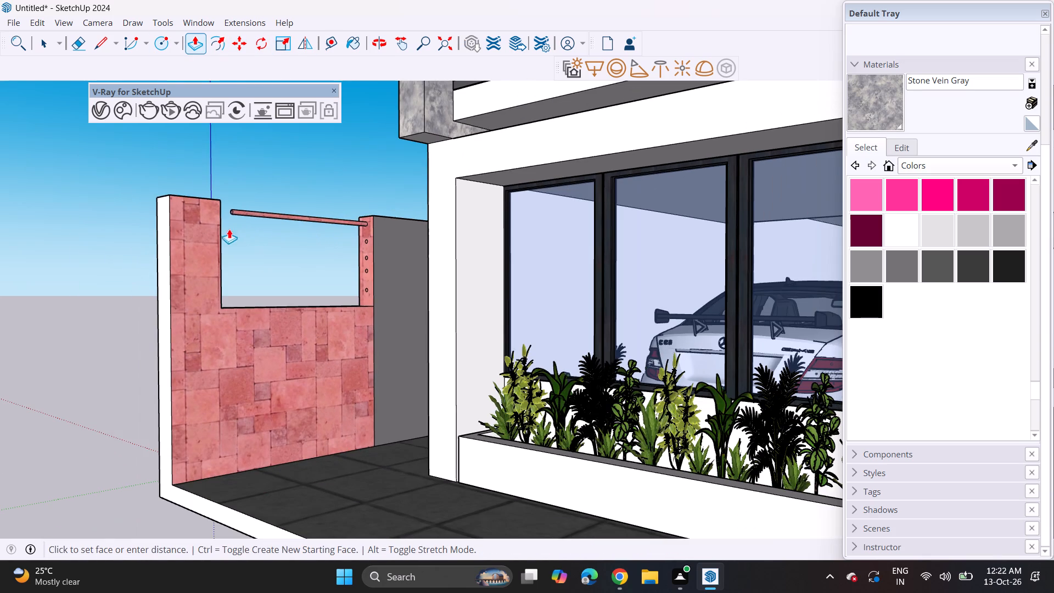
pyautogui.click(220, 231)
pyautogui.scroll(7, 384, 220)
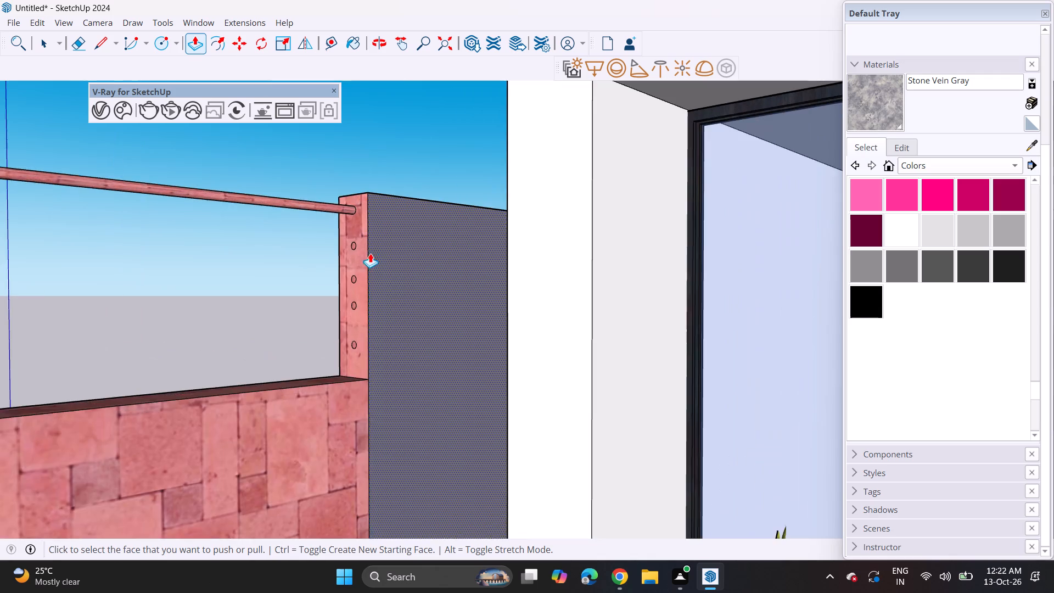
pyautogui.scroll(8, 350, 257)
pyautogui.doubleClick(355, 236)
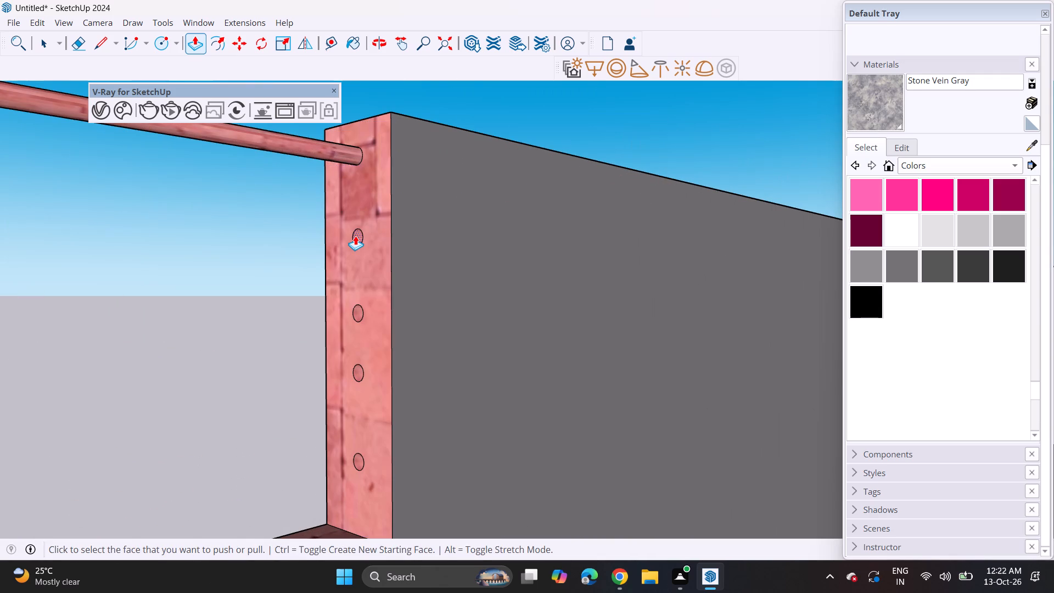
pyautogui.doubleClick(356, 315)
pyautogui.doubleClick(359, 374)
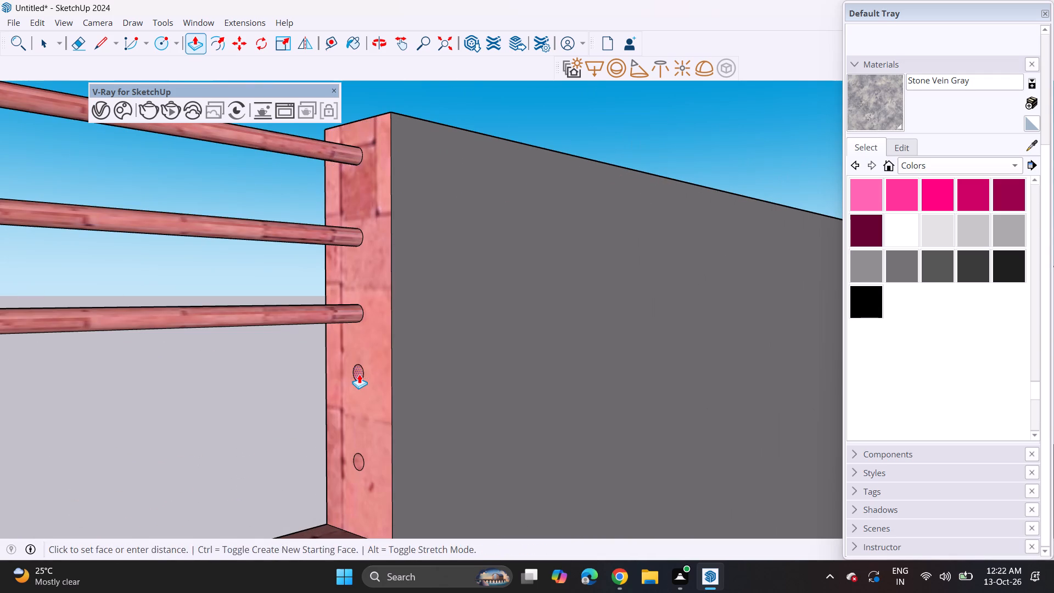
pyautogui.doubleClick(355, 462)
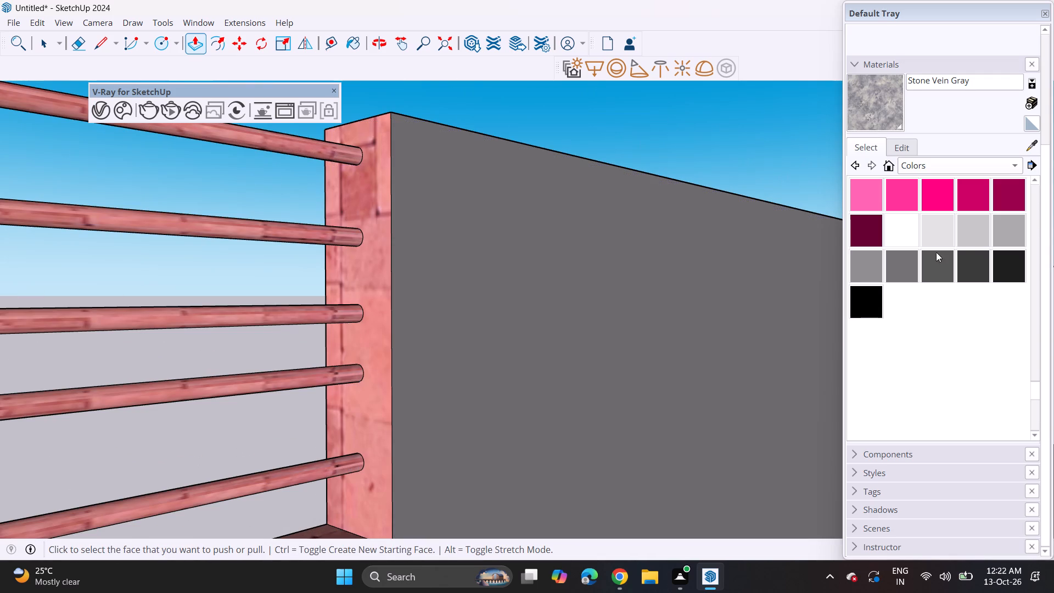
# Paint the five notch rails white with Color M00.
pyautogui.click(910, 222)
pyautogui.click(323, 154)
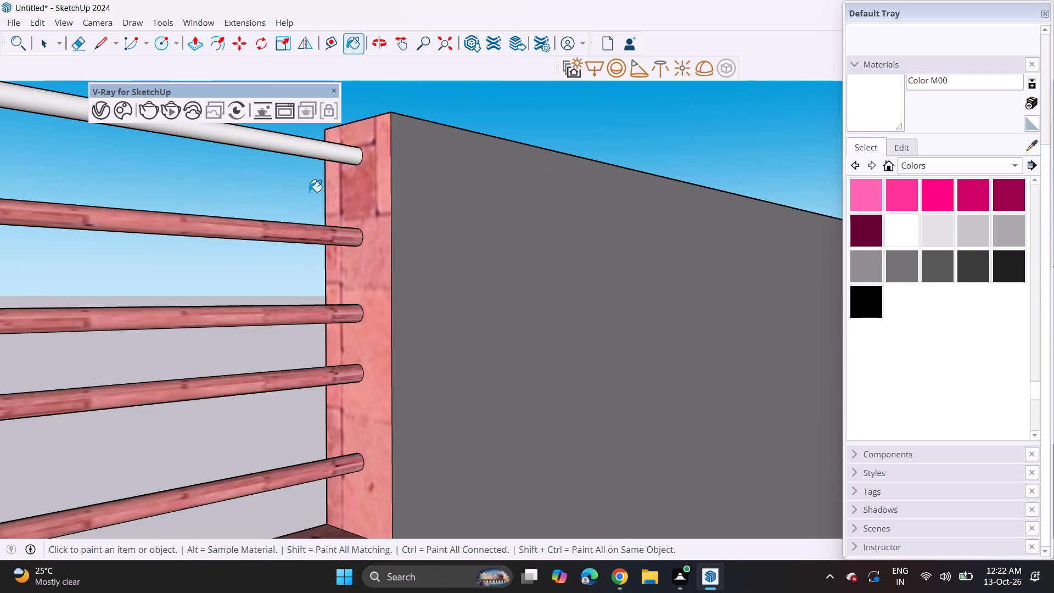
pyautogui.click(294, 226)
pyautogui.click(285, 319)
pyautogui.moveTo(284, 380); pyautogui.dragTo(284, 385)
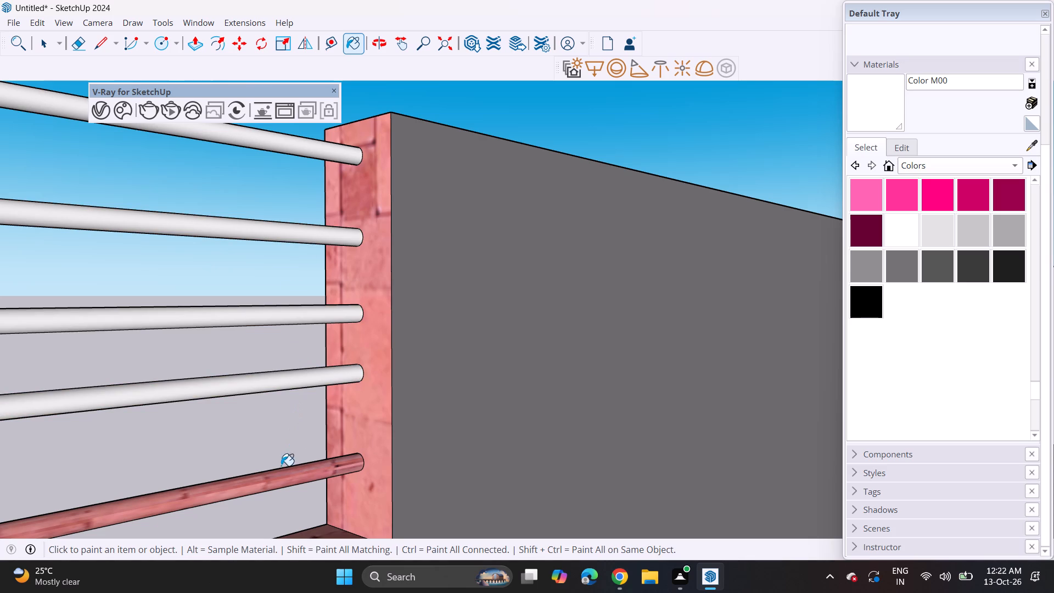
pyautogui.click(280, 476)
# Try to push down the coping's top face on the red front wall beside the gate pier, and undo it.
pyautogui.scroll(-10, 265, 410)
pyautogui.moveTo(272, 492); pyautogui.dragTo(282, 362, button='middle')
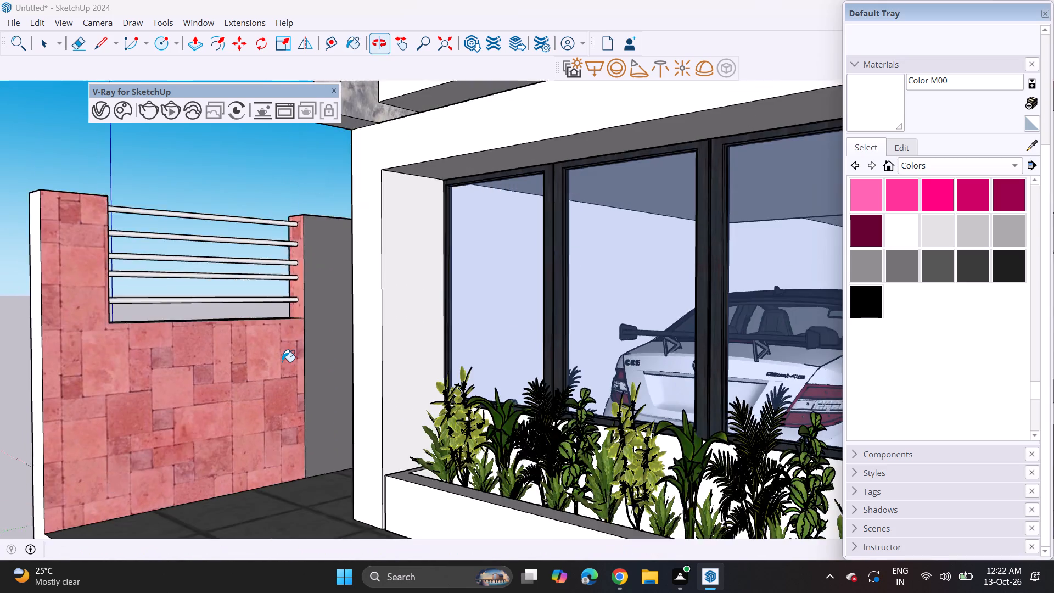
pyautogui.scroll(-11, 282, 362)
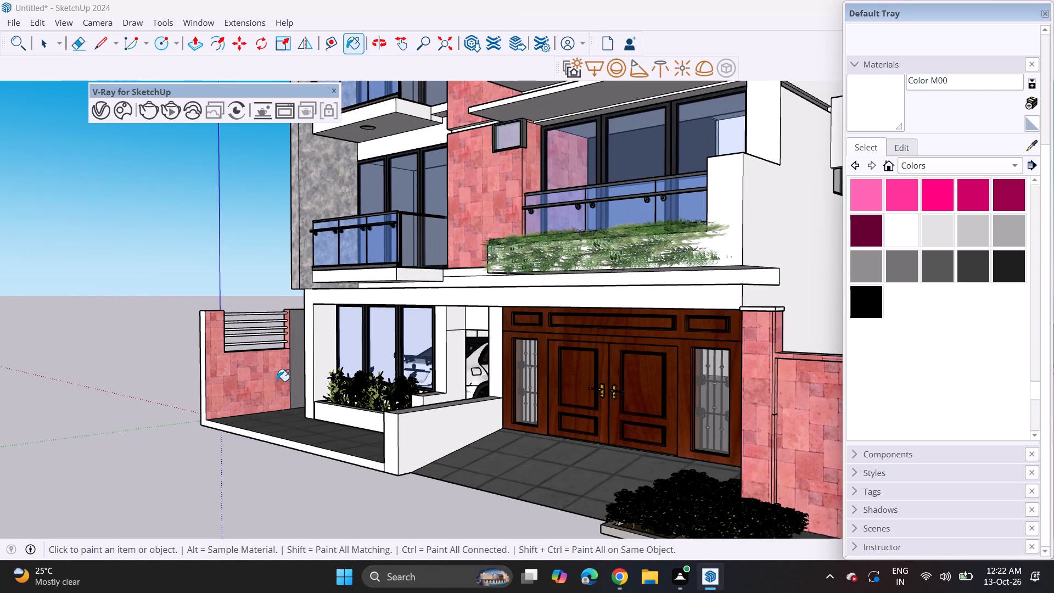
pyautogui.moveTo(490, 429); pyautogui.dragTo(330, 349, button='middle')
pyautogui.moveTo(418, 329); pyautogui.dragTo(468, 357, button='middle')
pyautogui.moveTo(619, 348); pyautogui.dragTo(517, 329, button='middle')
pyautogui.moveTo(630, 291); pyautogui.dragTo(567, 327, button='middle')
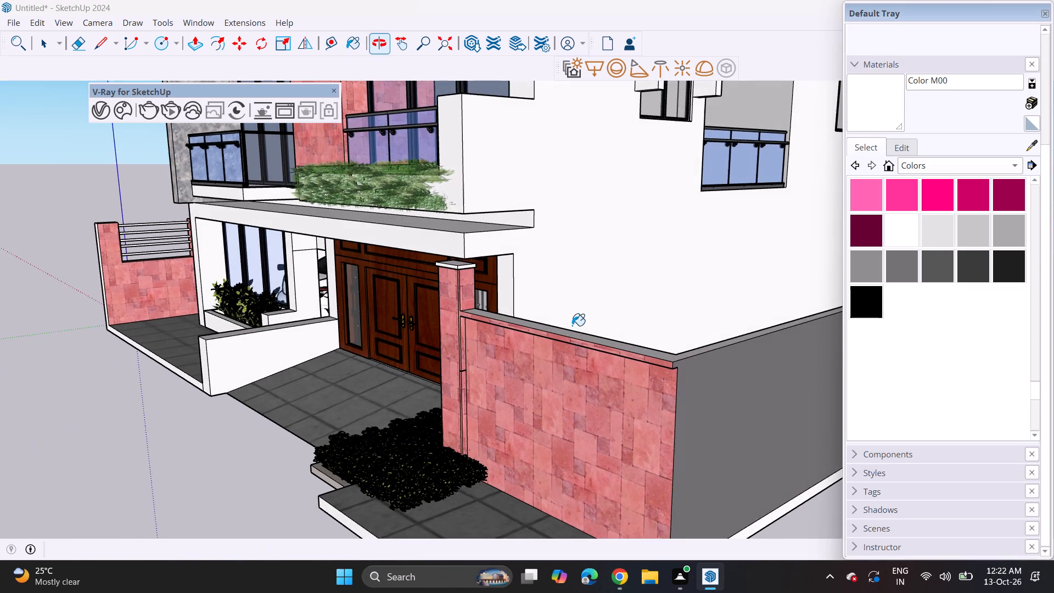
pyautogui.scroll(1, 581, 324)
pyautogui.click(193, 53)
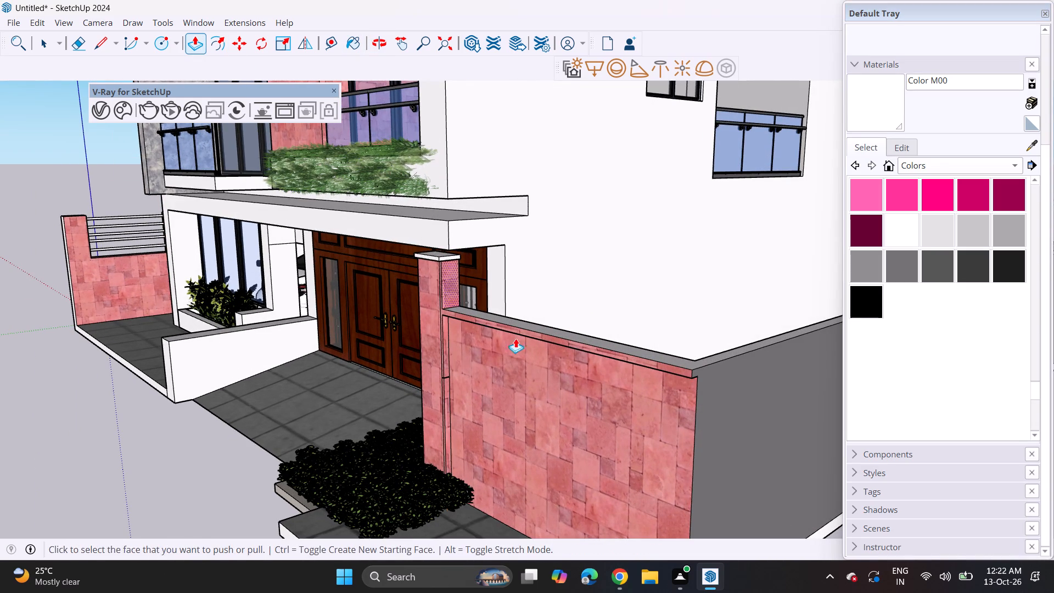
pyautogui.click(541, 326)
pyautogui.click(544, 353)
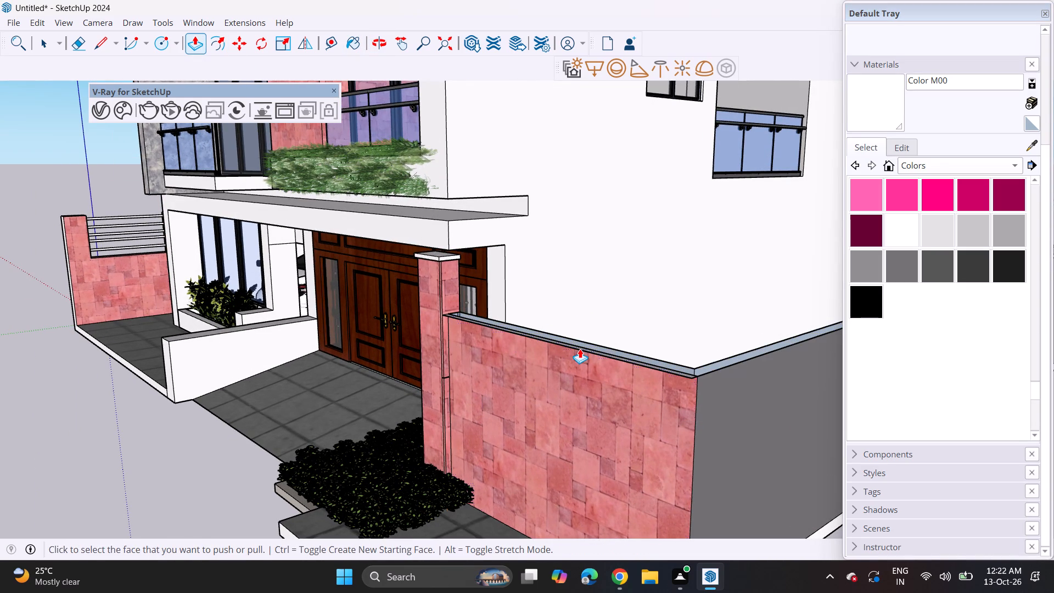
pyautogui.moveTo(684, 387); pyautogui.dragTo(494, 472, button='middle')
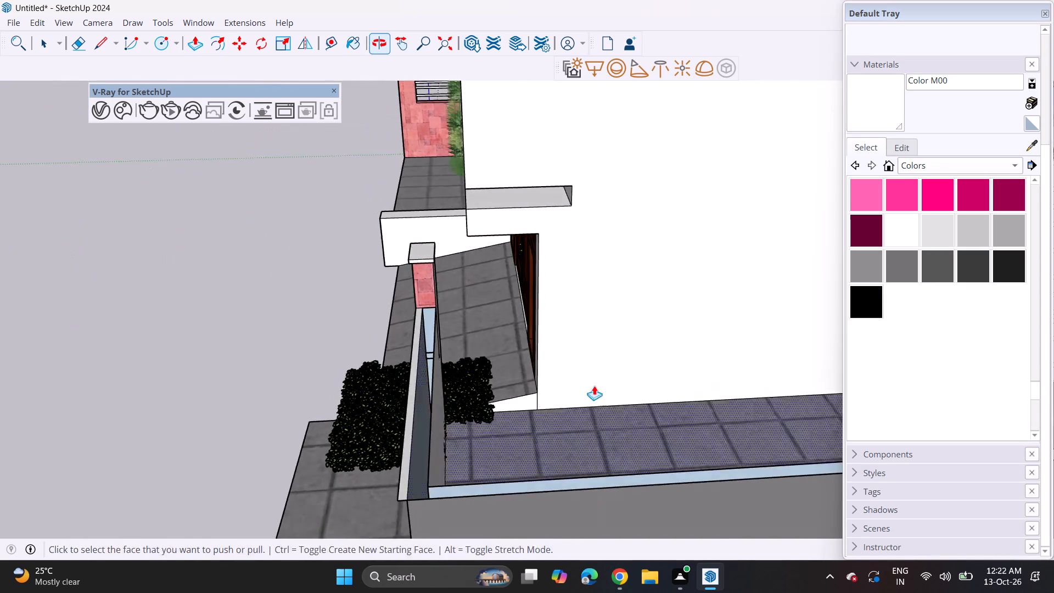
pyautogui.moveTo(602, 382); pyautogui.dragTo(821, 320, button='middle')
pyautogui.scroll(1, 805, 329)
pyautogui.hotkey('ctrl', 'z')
# Draw a small circle near the top of the gate pier's side face, above the adjoining red front wall.
pyautogui.scroll(-3, 731, 304)
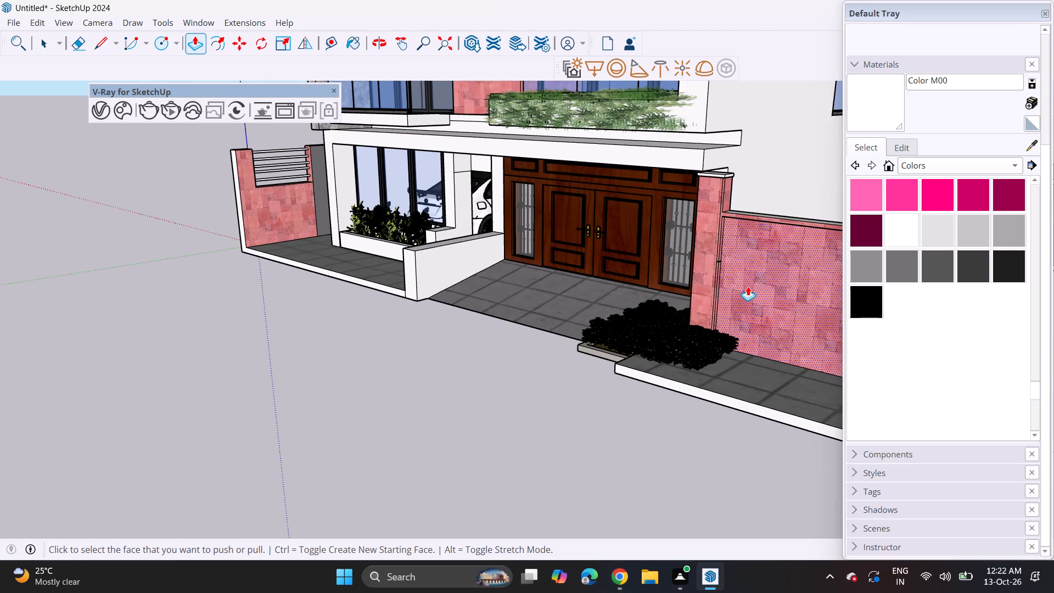
pyautogui.moveTo(748, 286); pyautogui.dragTo(490, 237, button='middle')
pyautogui.scroll(-2, 490, 235)
pyautogui.keyDown('shift'); pyautogui.moveTo(503, 233); pyautogui.dragTo(465, 309, button='middle'); pyautogui.keyUp('shift')
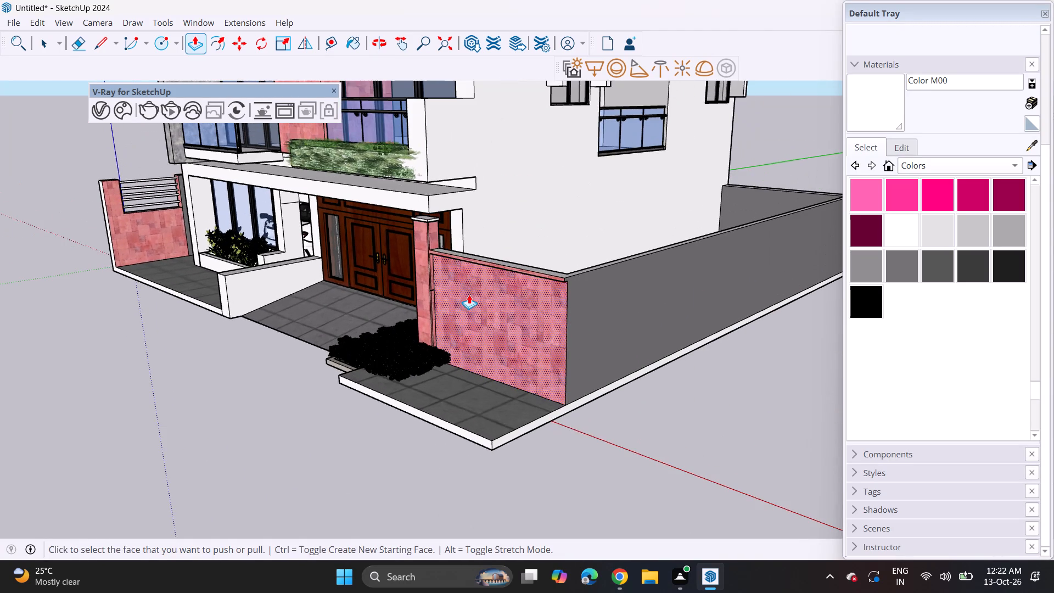
pyautogui.moveTo(469, 294); pyautogui.dragTo(515, 333, button='middle')
pyautogui.scroll(2, 494, 288)
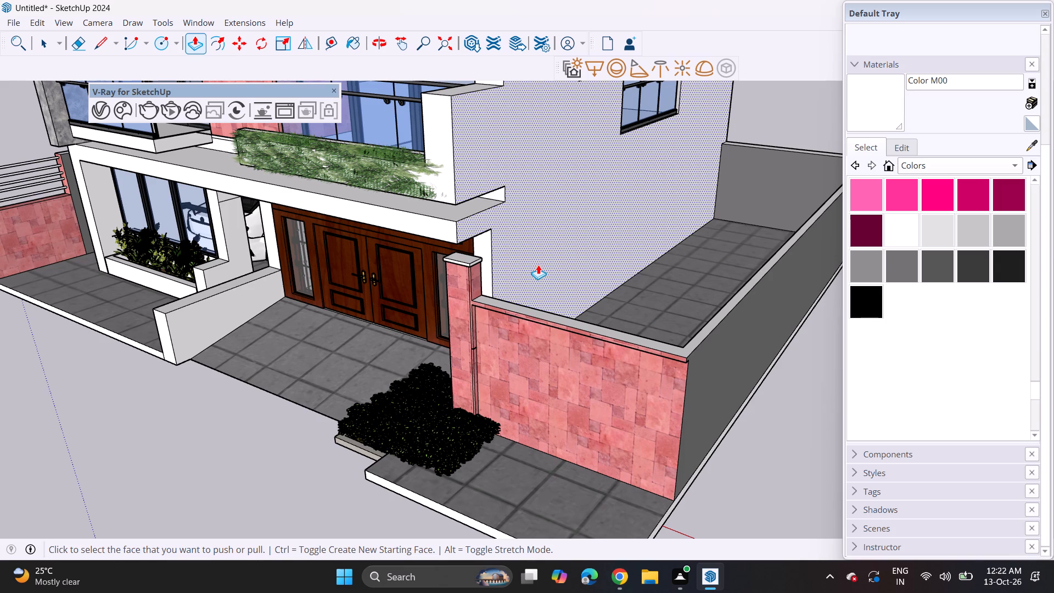
pyautogui.click(163, 49)
pyautogui.scroll(17, 487, 279)
pyautogui.click(472, 270)
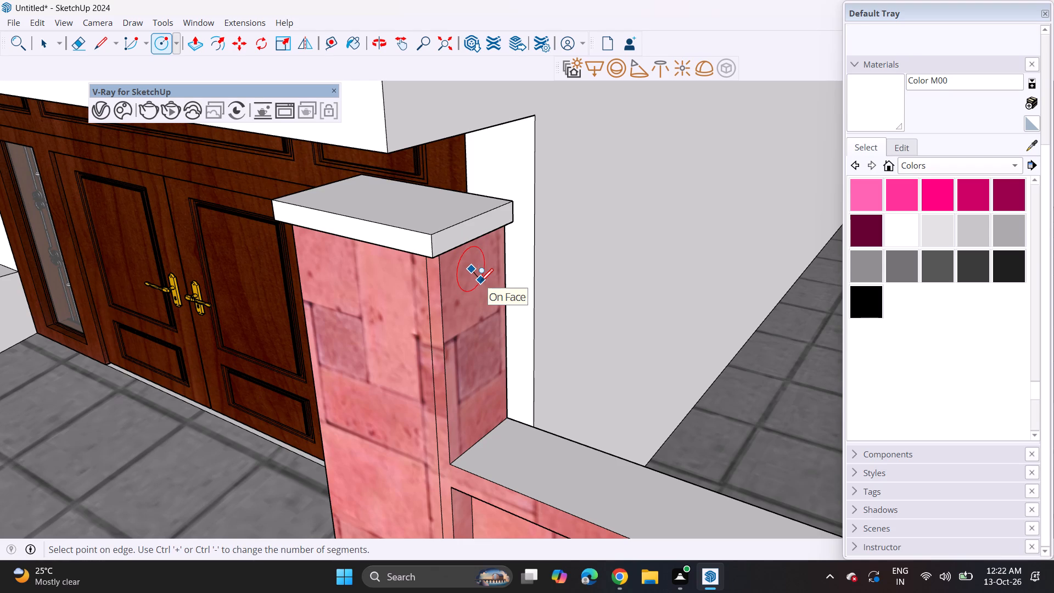
pyautogui.scroll(4, 481, 281)
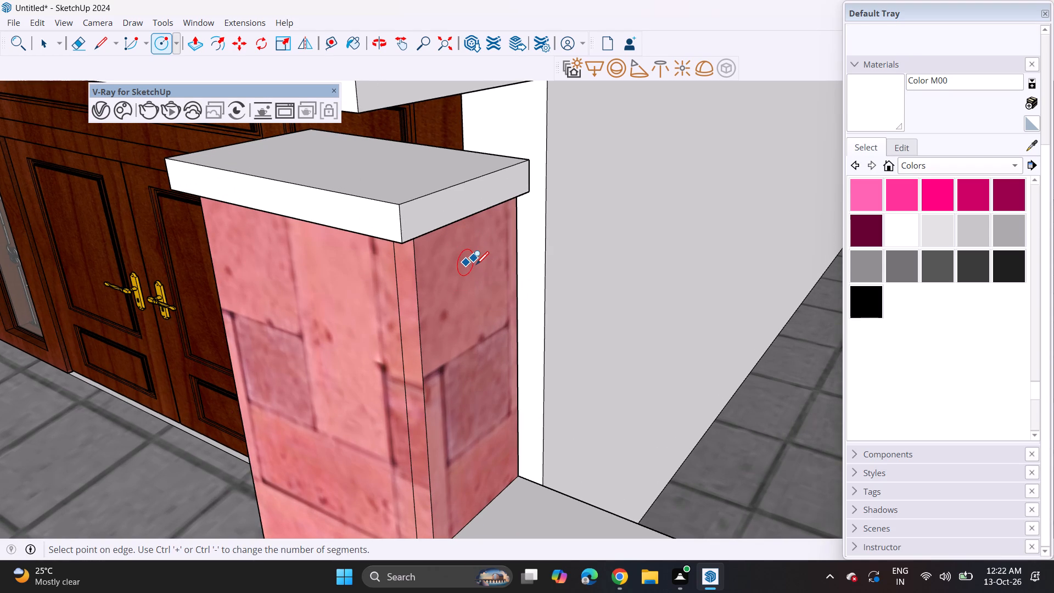
pyautogui.click(476, 265)
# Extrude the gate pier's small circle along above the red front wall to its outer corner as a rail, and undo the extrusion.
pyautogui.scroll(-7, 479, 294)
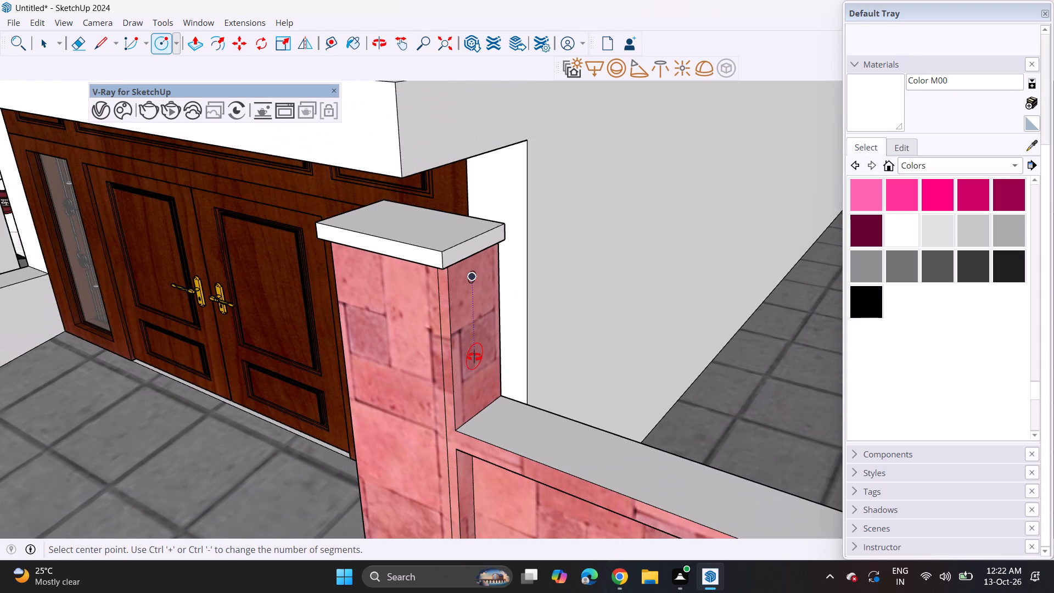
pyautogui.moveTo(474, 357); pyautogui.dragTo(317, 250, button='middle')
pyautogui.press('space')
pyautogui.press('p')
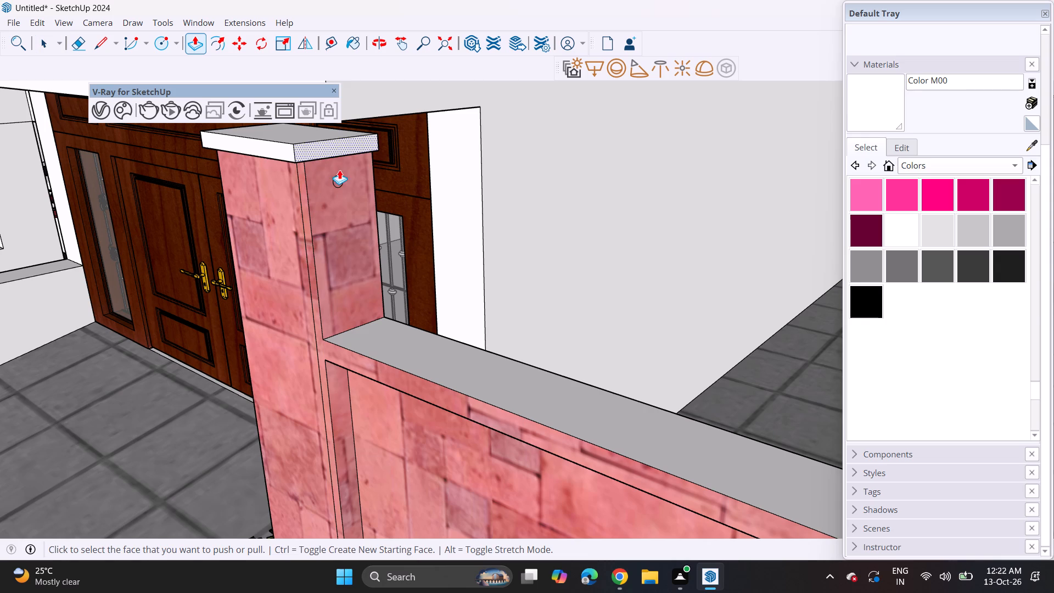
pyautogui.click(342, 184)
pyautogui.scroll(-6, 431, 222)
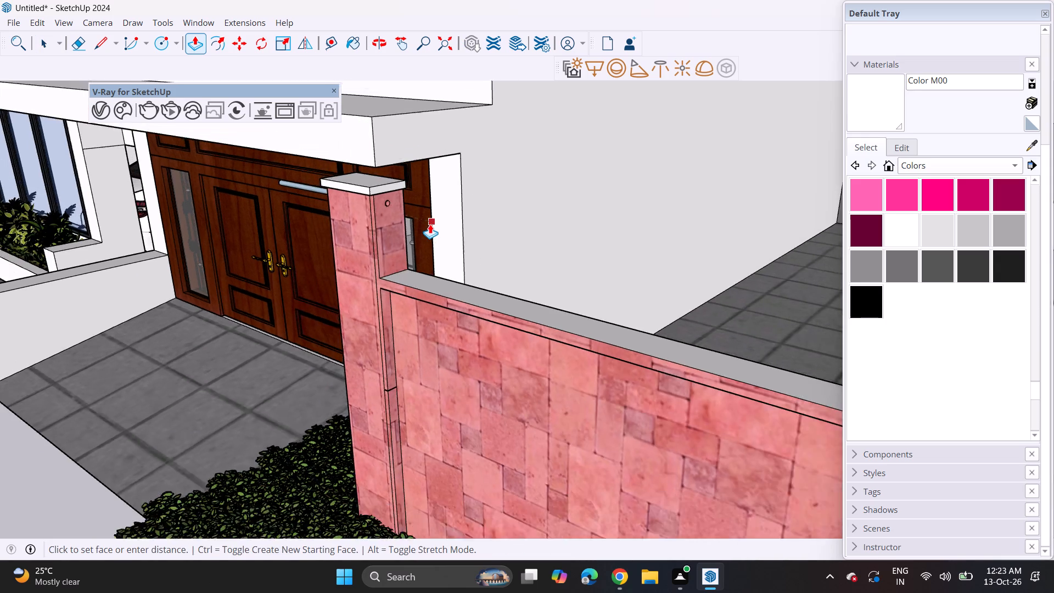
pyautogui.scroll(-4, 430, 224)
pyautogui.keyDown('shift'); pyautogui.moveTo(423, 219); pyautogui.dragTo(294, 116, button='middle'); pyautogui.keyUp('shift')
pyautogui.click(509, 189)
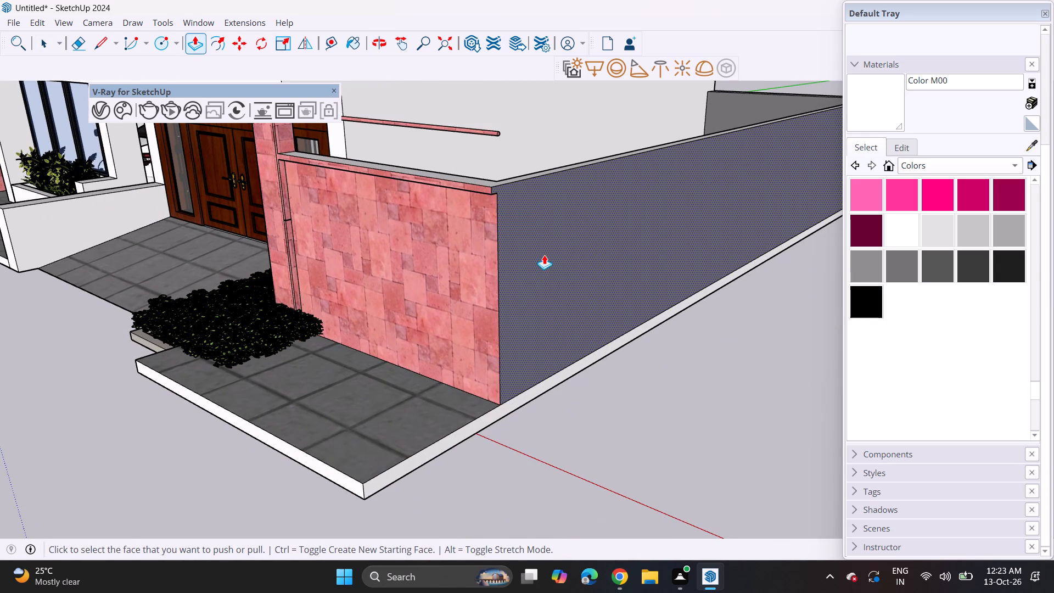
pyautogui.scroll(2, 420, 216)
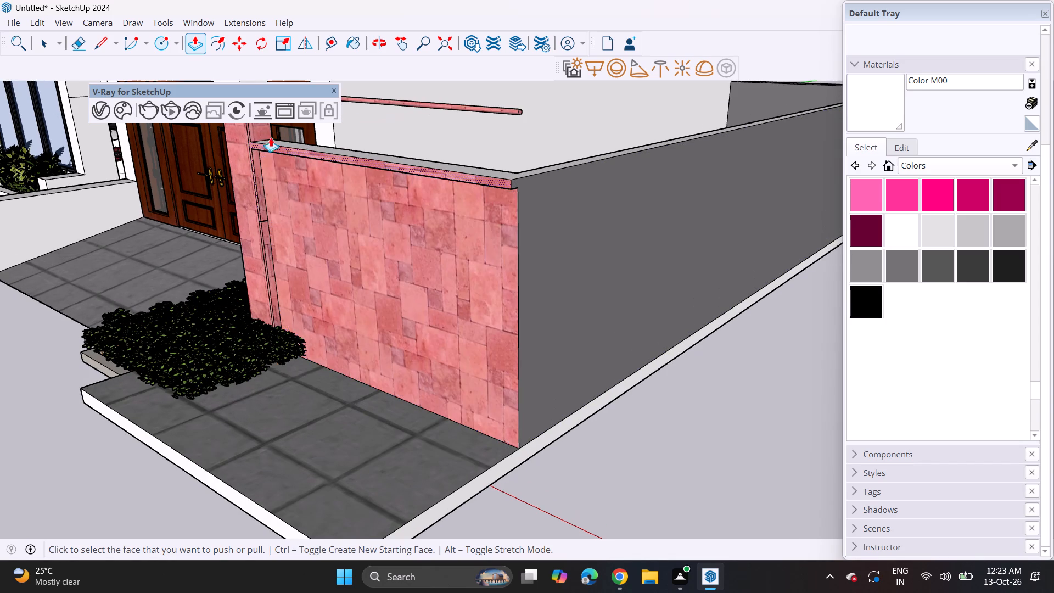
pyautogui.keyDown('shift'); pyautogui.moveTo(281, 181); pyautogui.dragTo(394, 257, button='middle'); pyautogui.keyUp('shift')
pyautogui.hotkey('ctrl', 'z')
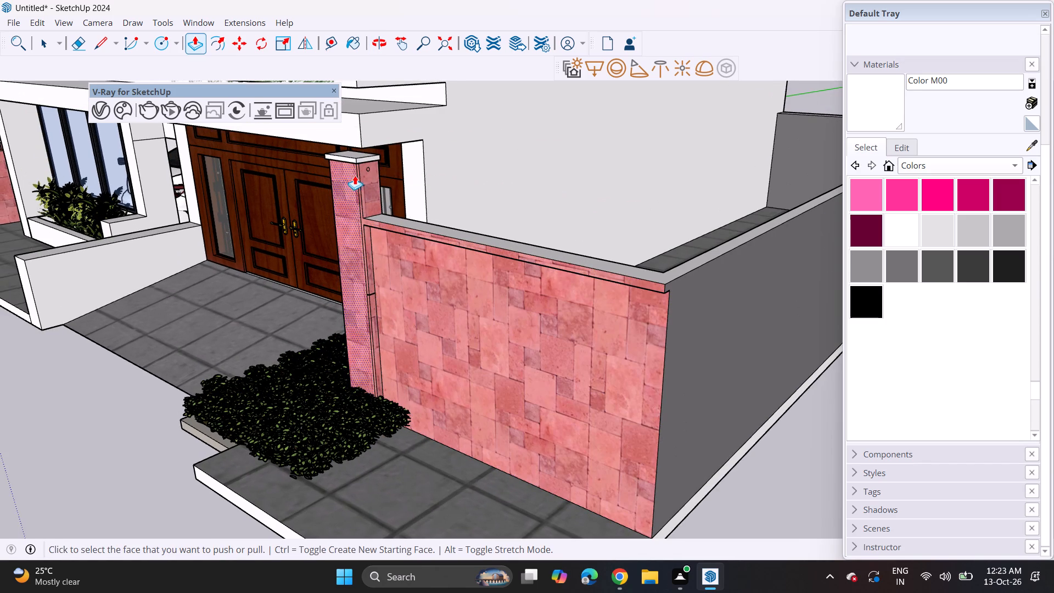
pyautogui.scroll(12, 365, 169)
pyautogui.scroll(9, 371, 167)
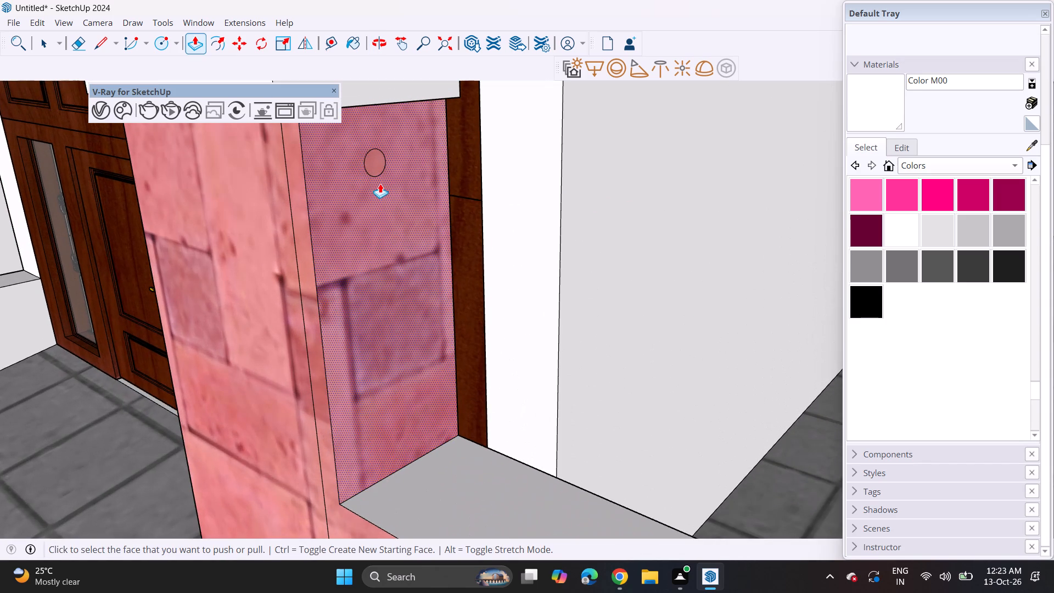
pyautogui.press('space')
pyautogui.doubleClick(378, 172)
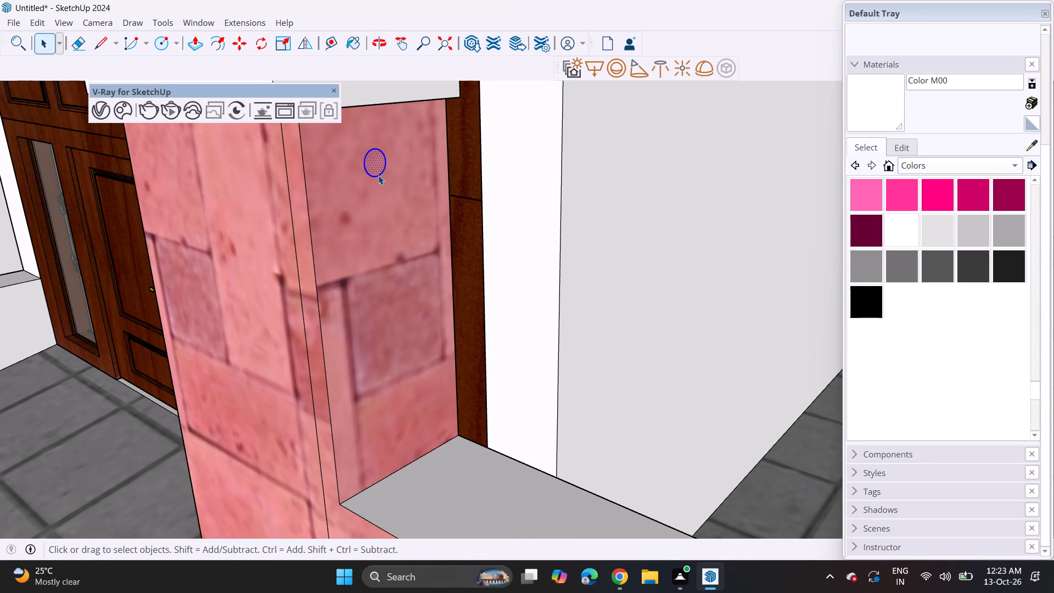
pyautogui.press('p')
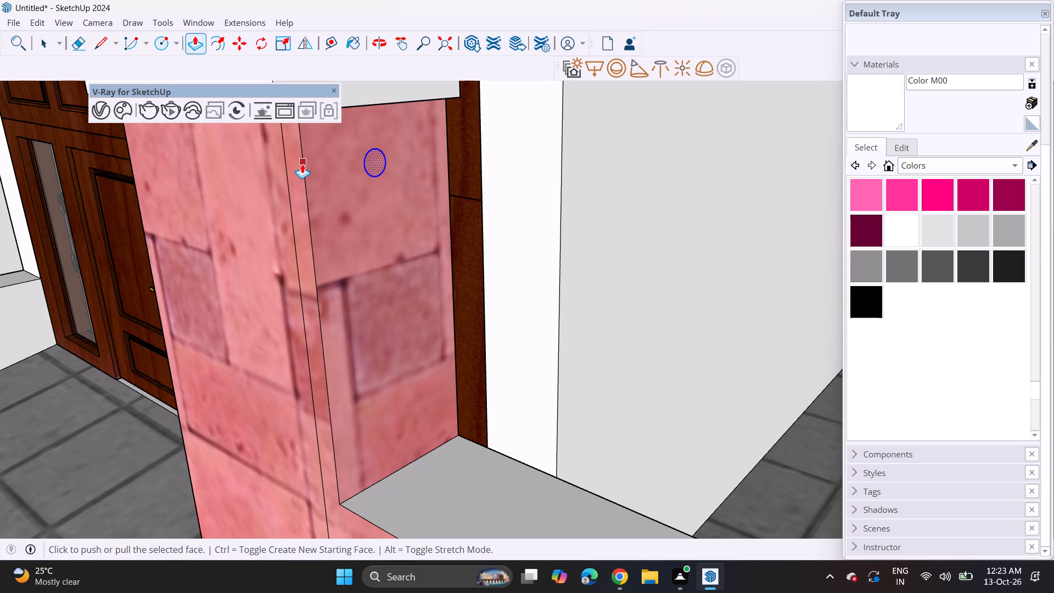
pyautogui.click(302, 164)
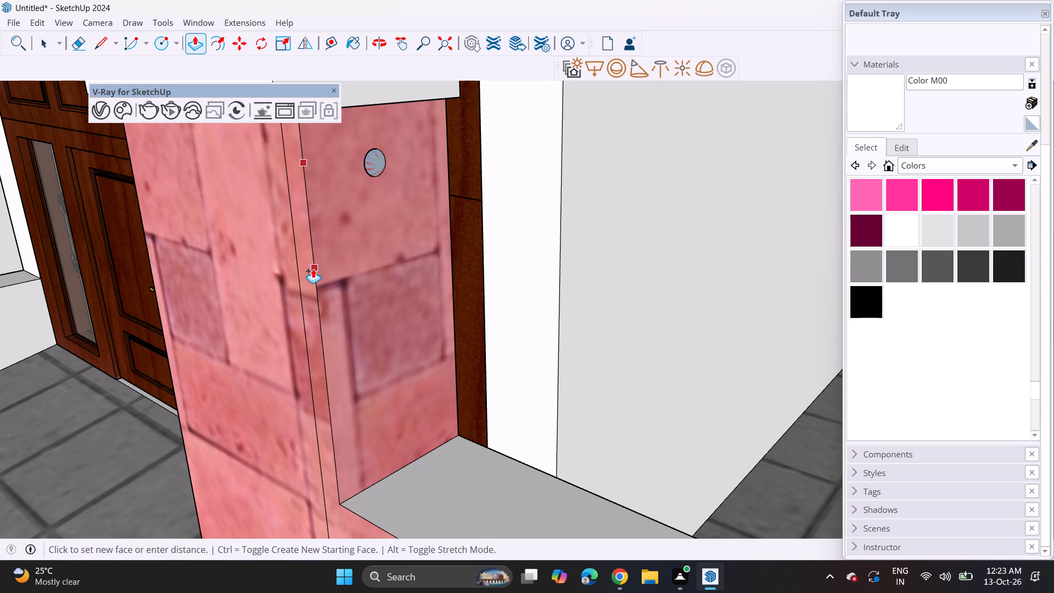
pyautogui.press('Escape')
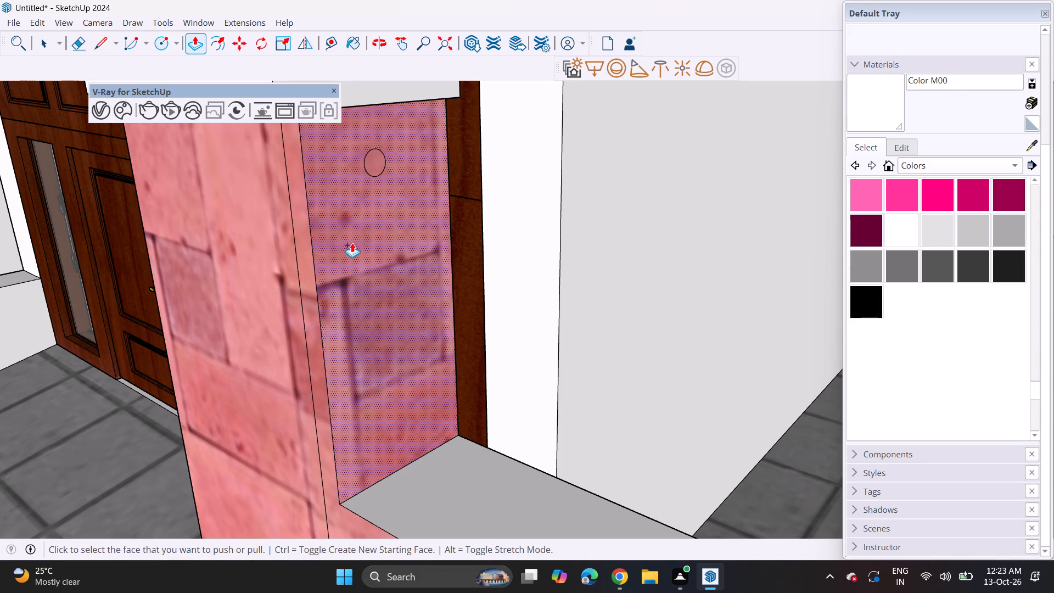
# Copy the small circle straight down the gate pier's side face twice, making a vertical row of three above the wall coping.
pyautogui.press('space')
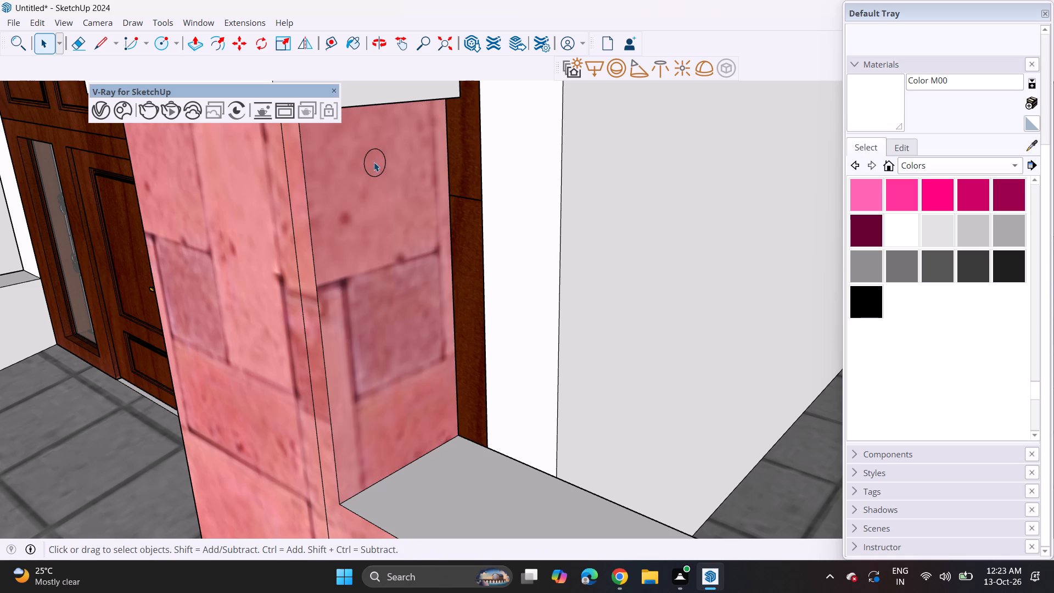
pyautogui.click(380, 162)
pyautogui.click(380, 162)
pyautogui.scroll(-2, 358, 188)
pyautogui.keyDown('shift'); pyautogui.moveTo(361, 202); pyautogui.dragTo(391, 301, button='middle'); pyautogui.keyUp('shift')
pyautogui.moveTo(384, 279); pyautogui.dragTo(366, 221, button='middle')
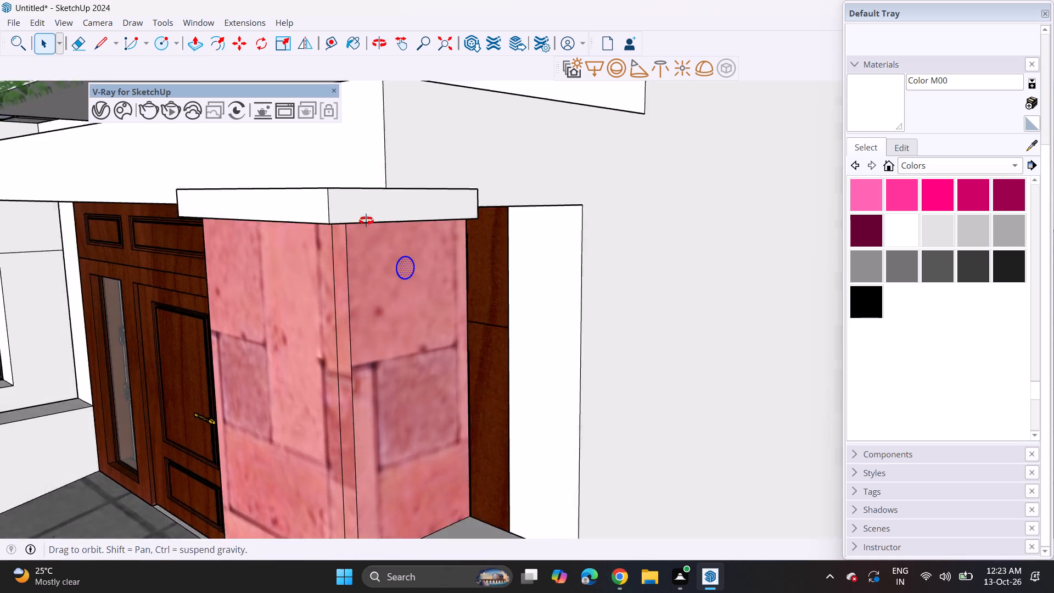
pyautogui.moveTo(366, 221); pyautogui.dragTo(356, 172, button='middle')
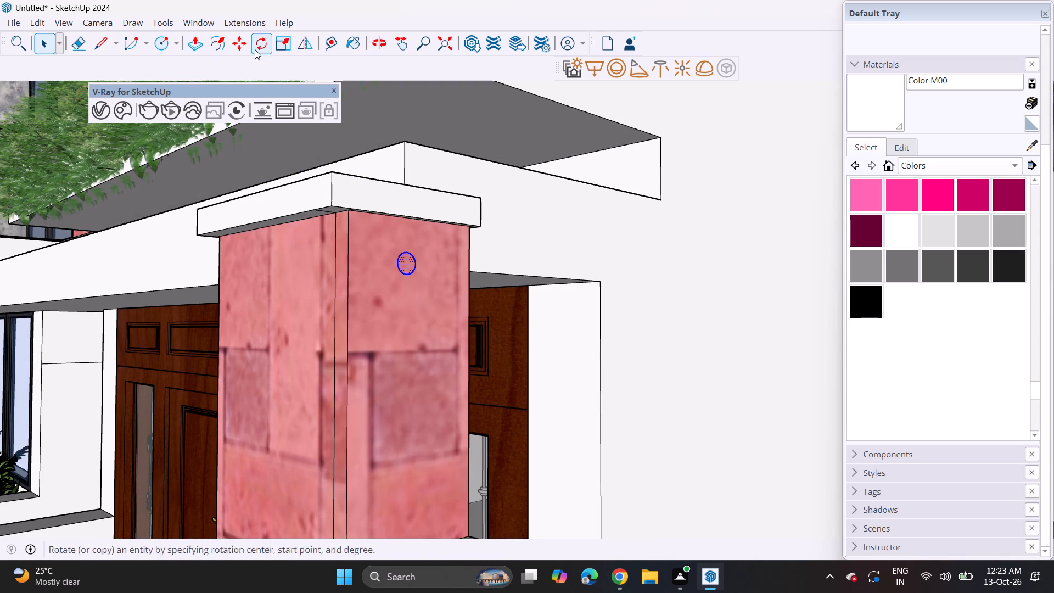
pyautogui.click(240, 40)
pyautogui.click(350, 213)
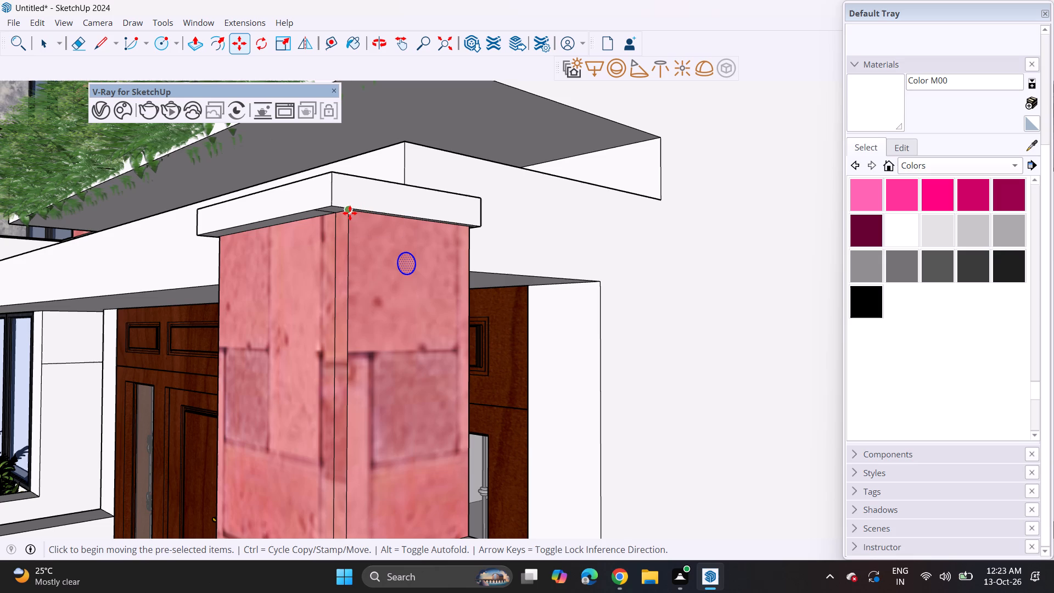
pyautogui.click(352, 341)
pyautogui.click(346, 332)
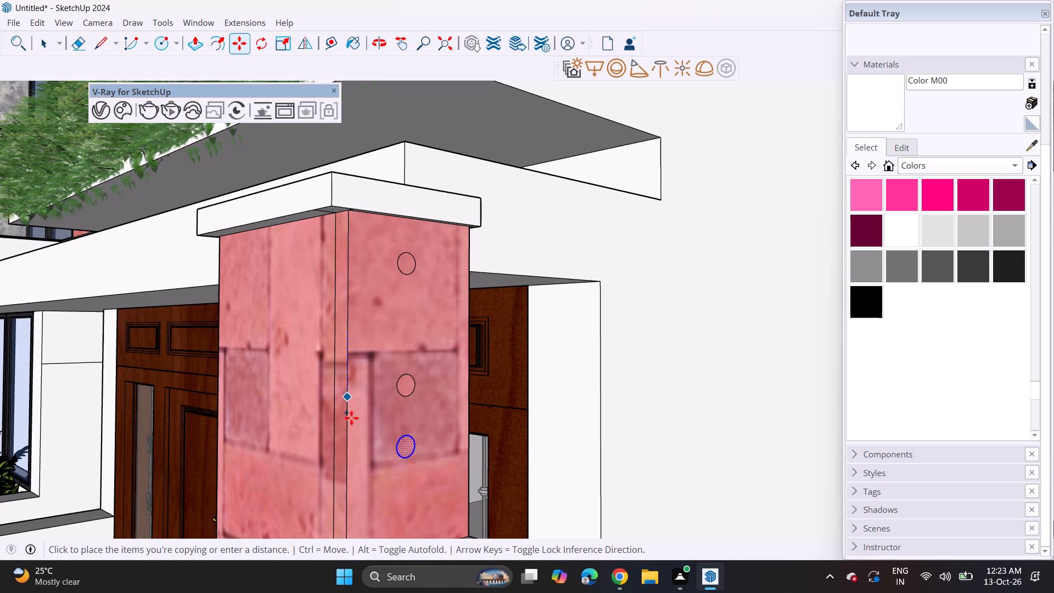
pyautogui.keyDown('shift'); pyautogui.moveTo(351, 423); pyautogui.dragTo(367, 261, button='middle'); pyautogui.keyUp('shift')
pyautogui.click(364, 292)
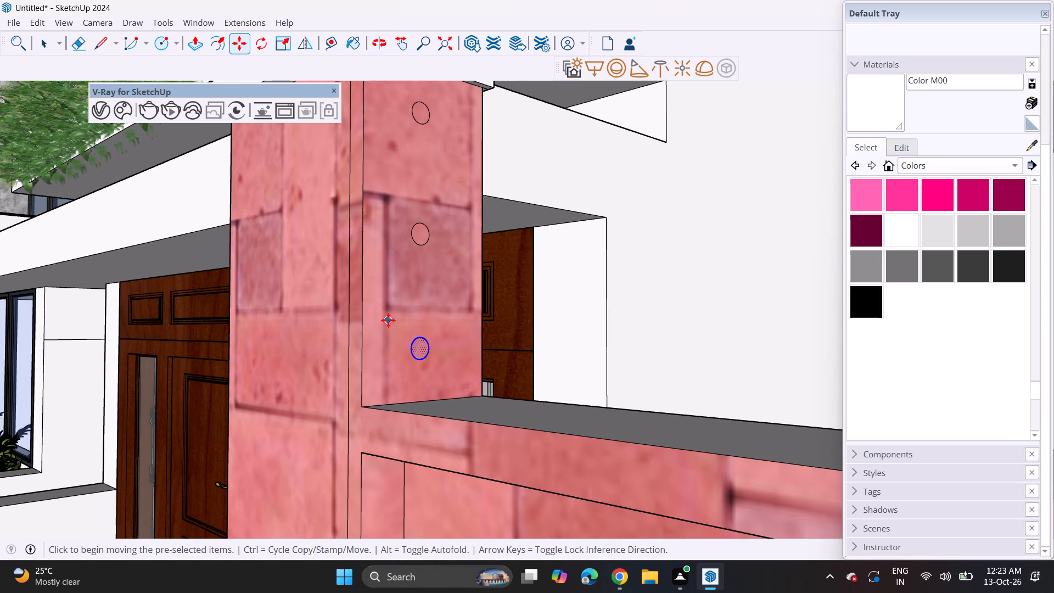
# Extrude the top circle on the gate pier along above the red front wall to the wall's outer end as a rail.
pyautogui.scroll(-4, 385, 323)
pyautogui.moveTo(405, 294); pyautogui.dragTo(378, 367, button='middle')
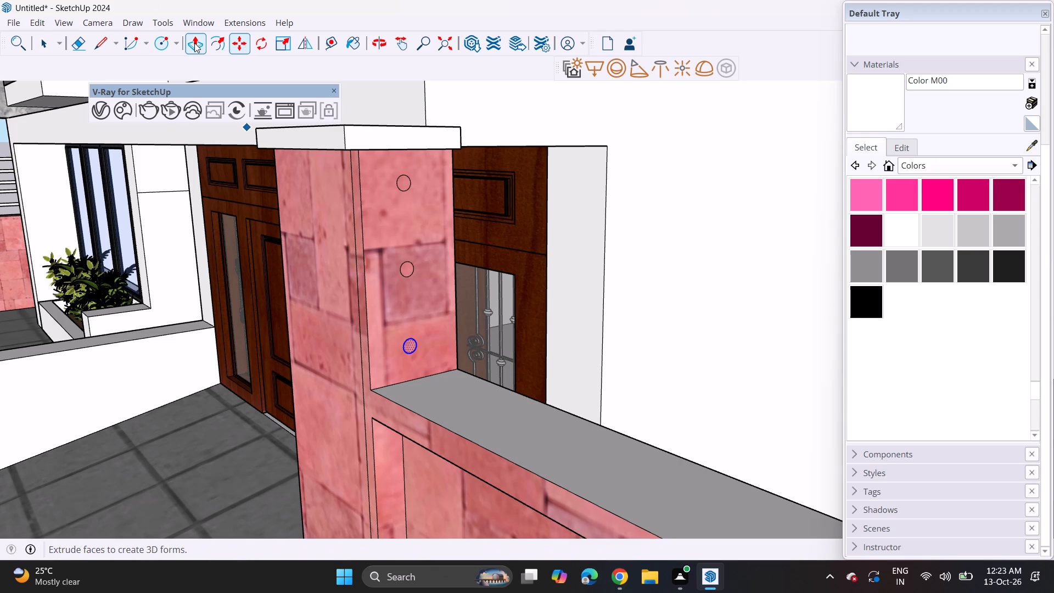
pyautogui.click(194, 43)
pyautogui.press('Escape')
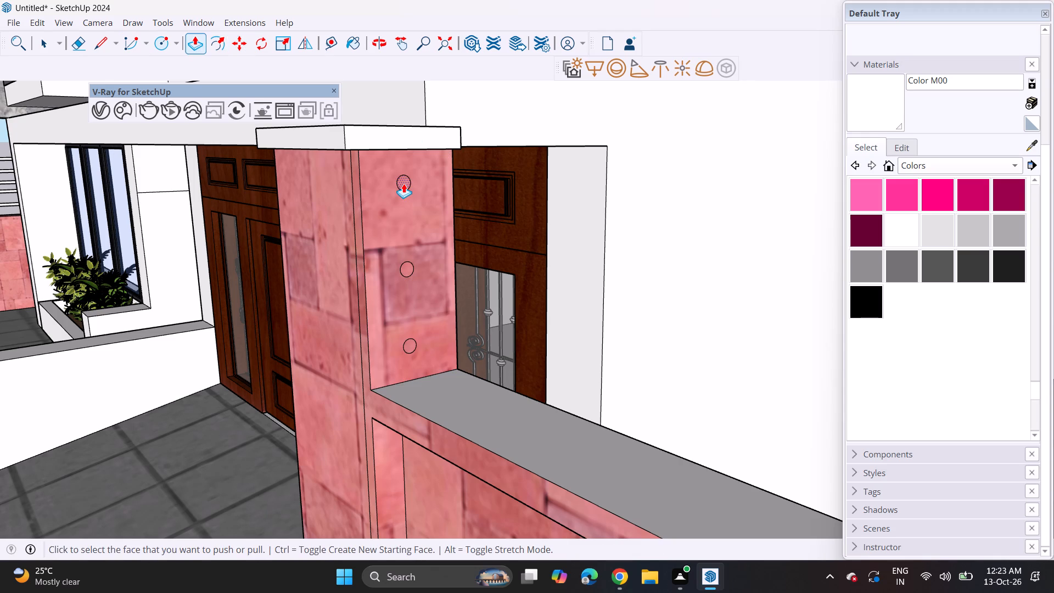
pyautogui.click(403, 183)
pyautogui.scroll(-8, 459, 229)
pyautogui.keyDown('shift'); pyautogui.moveTo(462, 239); pyautogui.dragTo(335, 87, button='middle'); pyautogui.keyUp('shift')
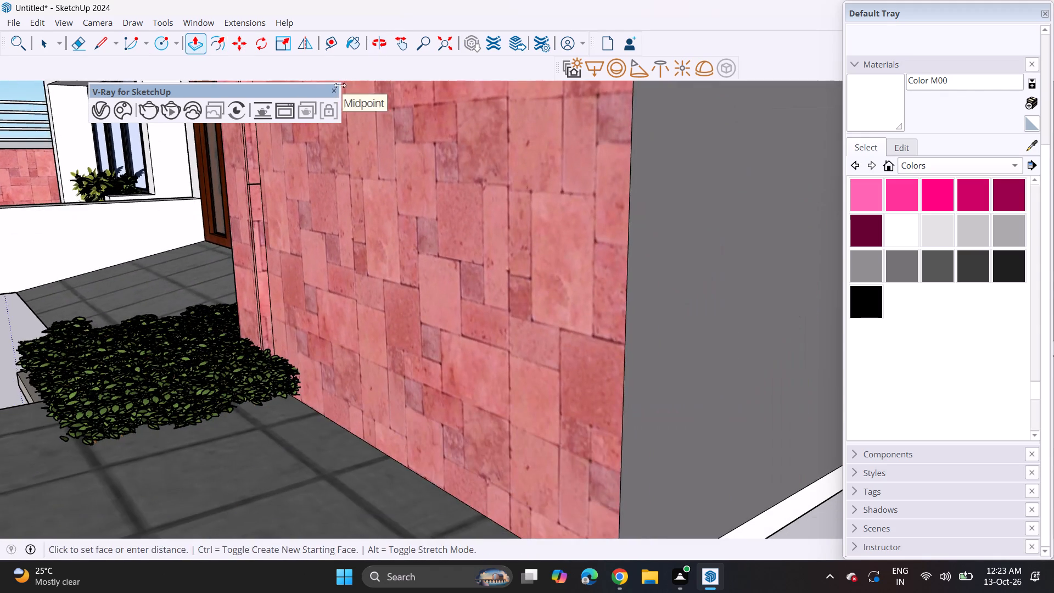
pyautogui.moveTo(350, 112); pyautogui.dragTo(392, 231, button='middle')
pyautogui.scroll(-6, 392, 214)
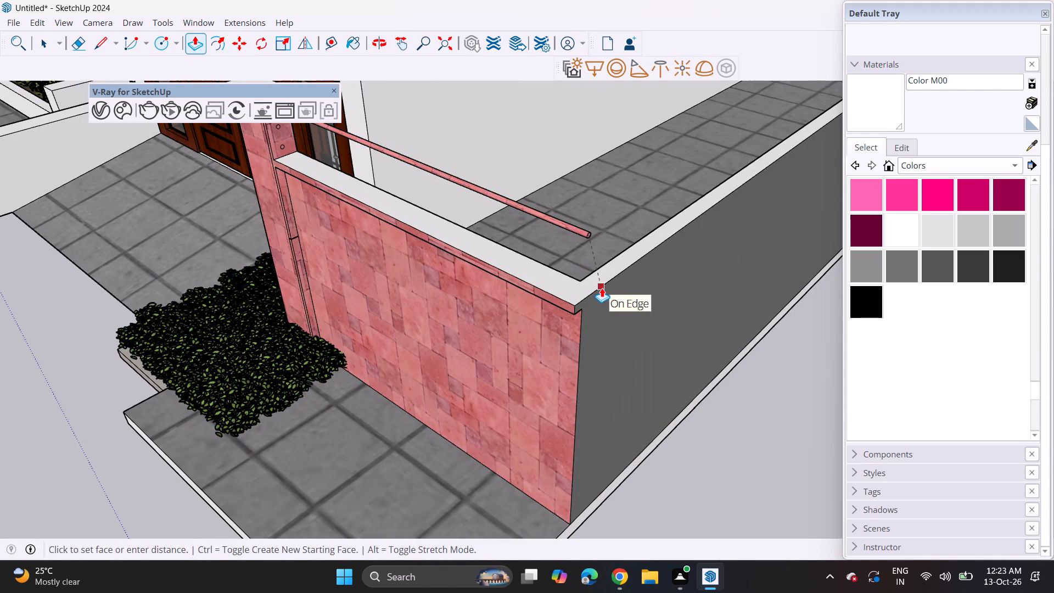
pyautogui.click(602, 288)
# Extrude the middle circle on the gate pier into a rail reaching the red front wall's outer end.
pyautogui.keyDown('shift'); pyautogui.moveTo(382, 240); pyautogui.dragTo(472, 326, button='middle'); pyautogui.keyUp('shift')
pyautogui.moveTo(455, 301); pyautogui.dragTo(409, 180, button='middle')
pyautogui.scroll(1, 413, 191)
pyautogui.scroll(9, 383, 234)
pyautogui.click(382, 215)
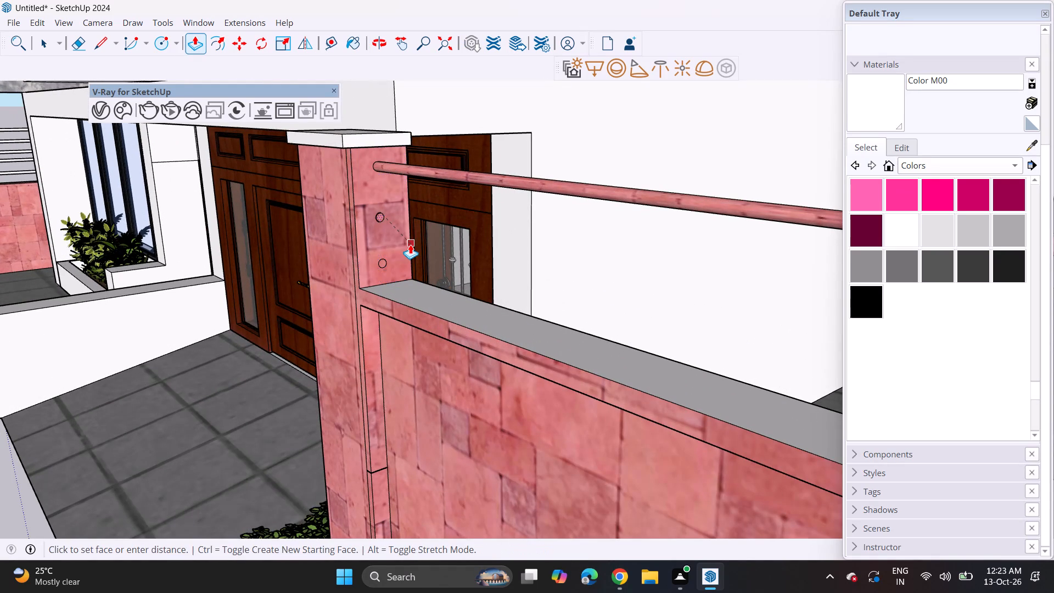
pyautogui.scroll(-8, 410, 244)
pyautogui.scroll(-3, 565, 316)
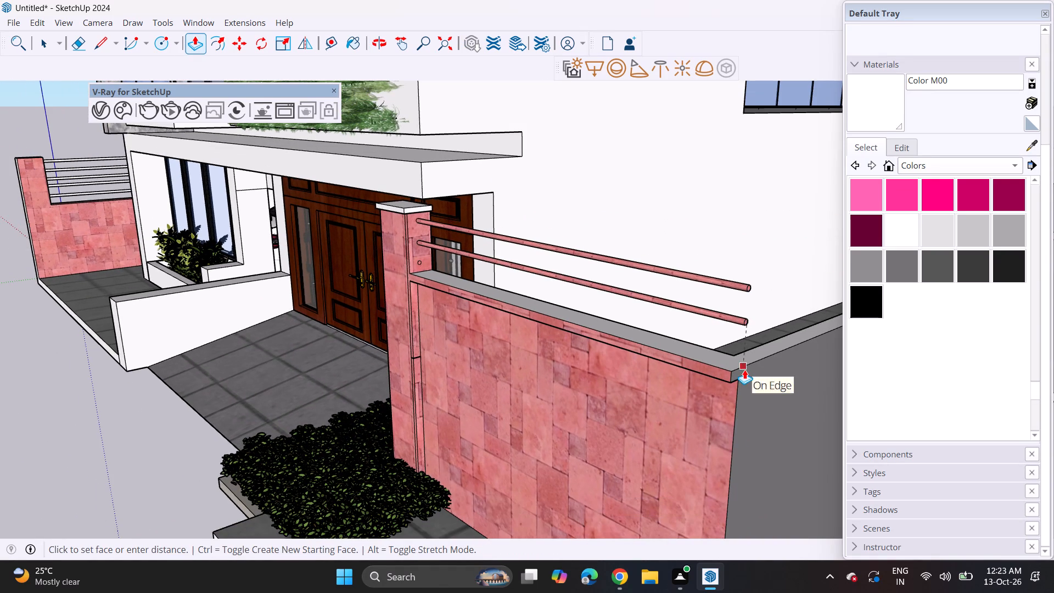
pyautogui.click(744, 370)
# Extrude the bottom circle on the gate pier into a rail reaching the red front wall's outer end.
pyautogui.scroll(10, 397, 259)
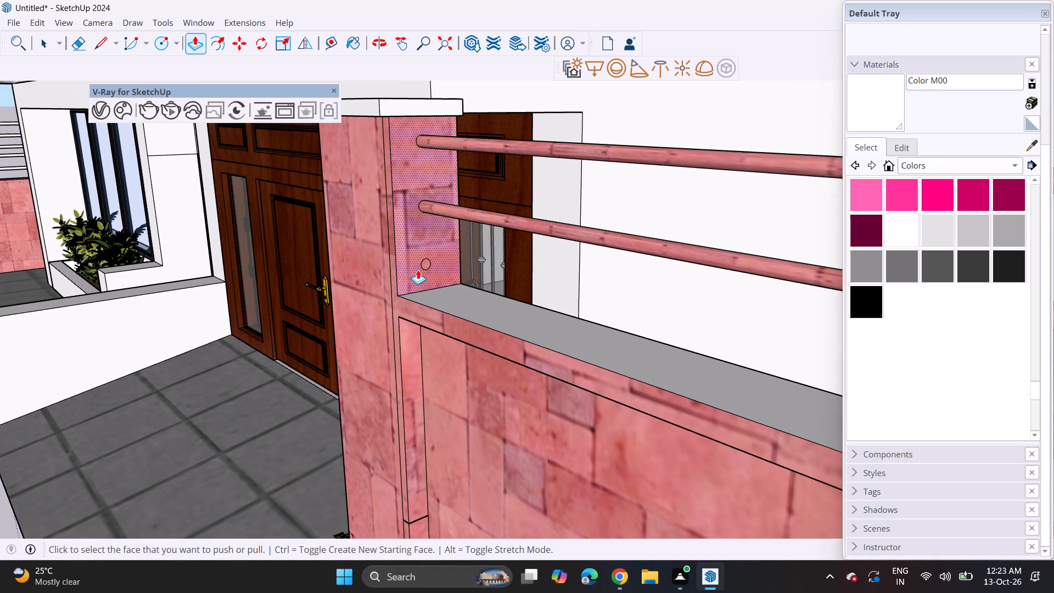
pyautogui.click(424, 263)
pyautogui.scroll(-6, 482, 299)
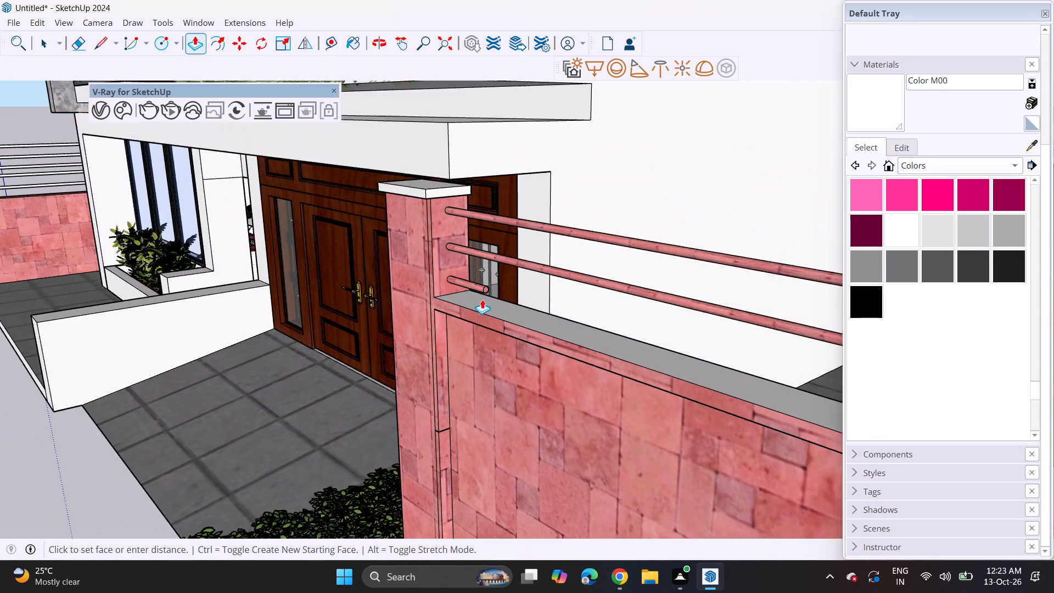
pyautogui.moveTo(482, 299); pyautogui.dragTo(306, 177, button='middle')
pyautogui.scroll(-7, 560, 251)
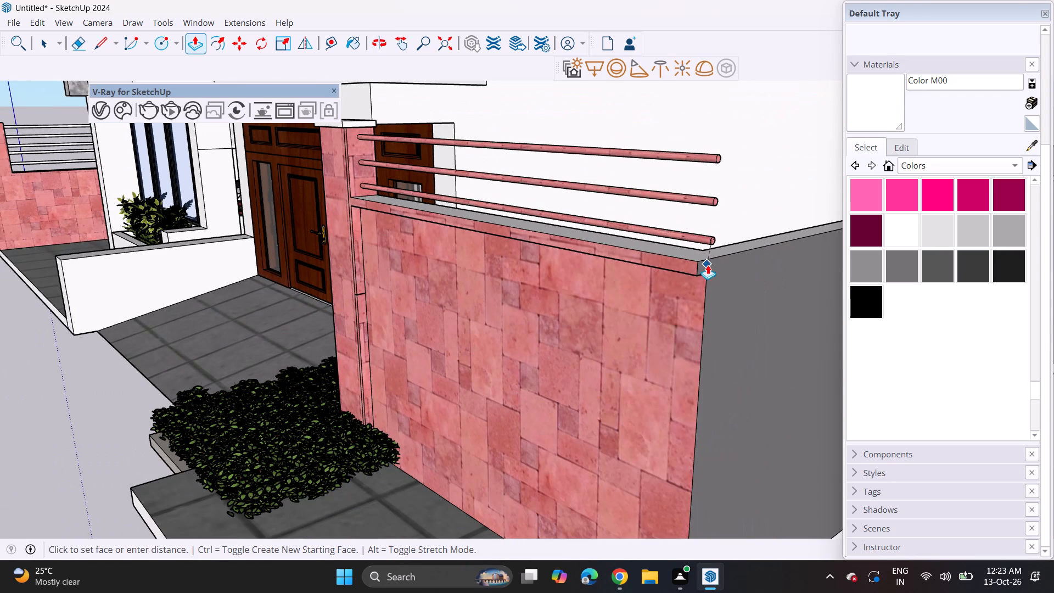
pyautogui.click(708, 265)
# Draw two lines across the coping at the red front wall's outer corner, marking off a post footprint beneath the rail ends.
pyautogui.moveTo(716, 261); pyautogui.dragTo(812, 359, button='middle')
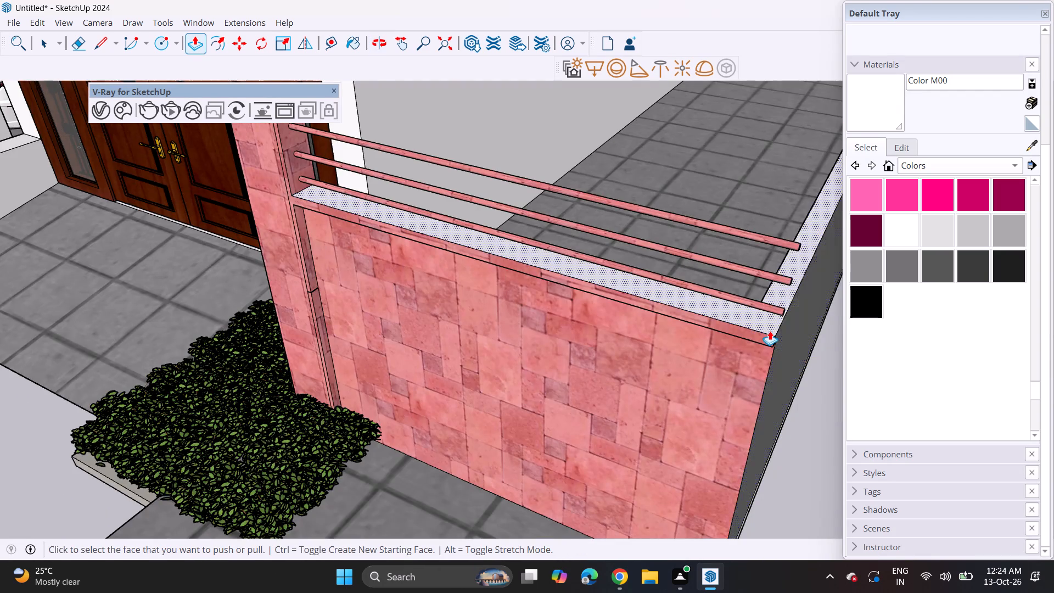
pyautogui.scroll(-2, 770, 331)
pyautogui.keyDown('shift'); pyautogui.moveTo(757, 329); pyautogui.dragTo(606, 277, button='middle'); pyautogui.keyUp('shift')
pyautogui.moveTo(585, 278); pyautogui.dragTo(733, 359, button='middle')
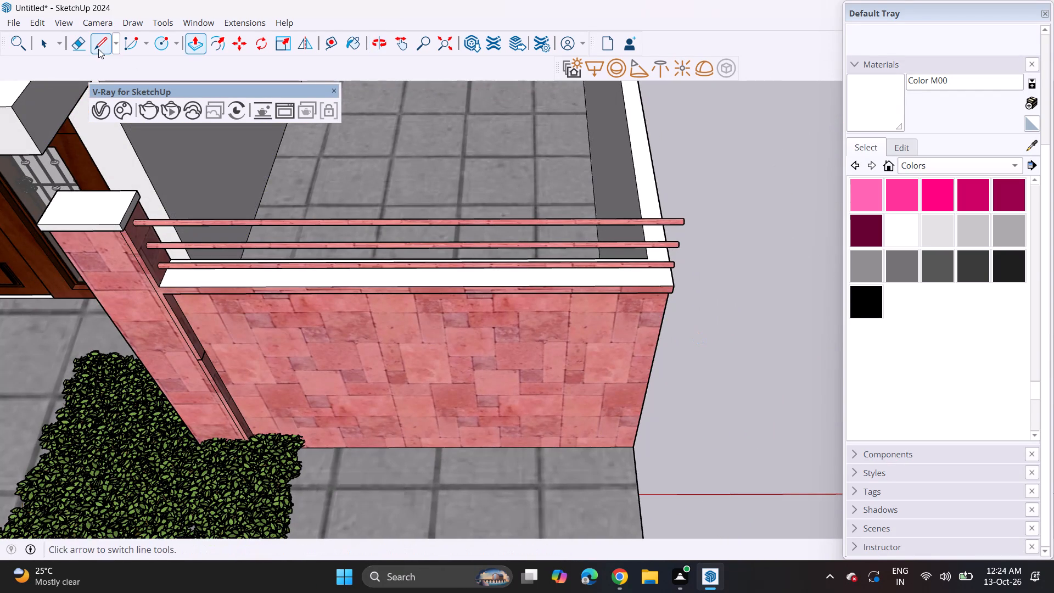
pyautogui.moveTo(98, 49); pyautogui.dragTo(113, 45)
pyautogui.moveTo(644, 306); pyautogui.dragTo(647, 243, button='middle')
pyautogui.scroll(3, 646, 266)
pyautogui.moveTo(646, 266); pyautogui.dragTo(281, 182, button='middle')
pyautogui.scroll(1, 646, 266)
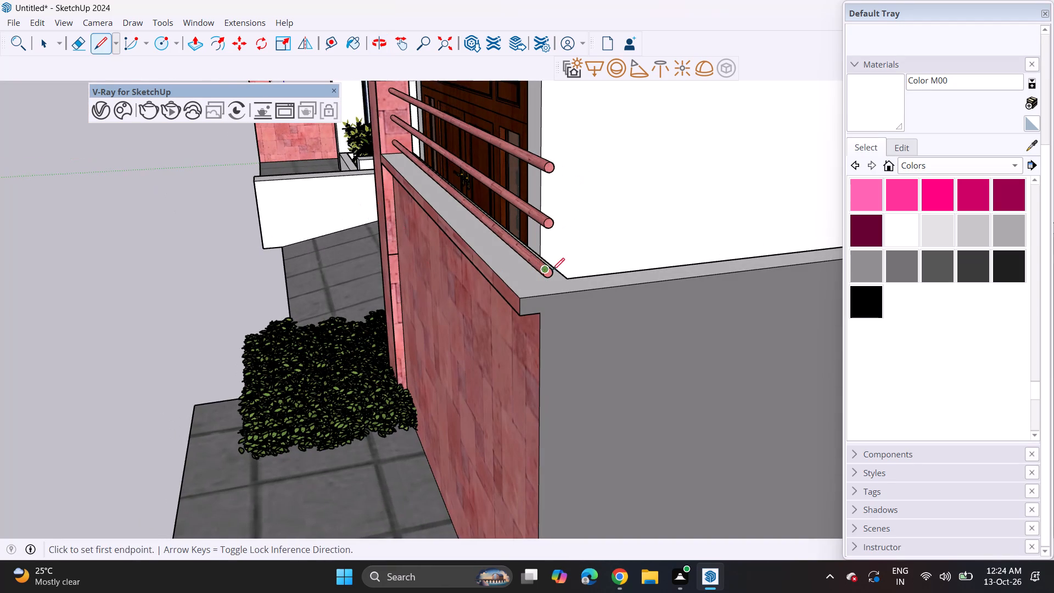
pyautogui.click(570, 279)
pyautogui.click(509, 285)
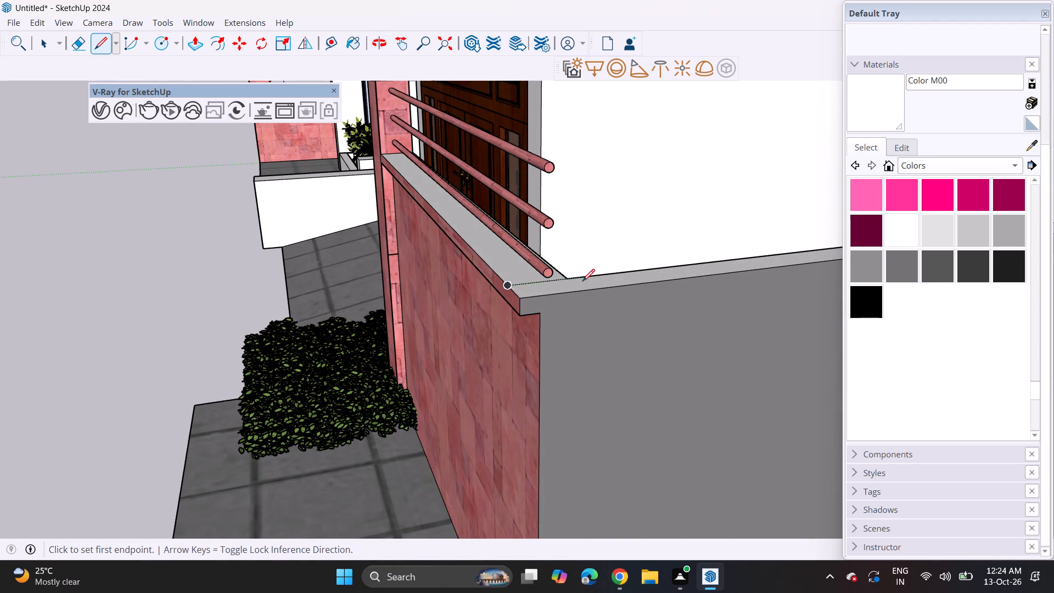
pyautogui.click(567, 279)
pyautogui.click(576, 292)
# Extrude the corner footprint upward into an end post, matching its height to the gate pier's cap.
pyautogui.click(196, 37)
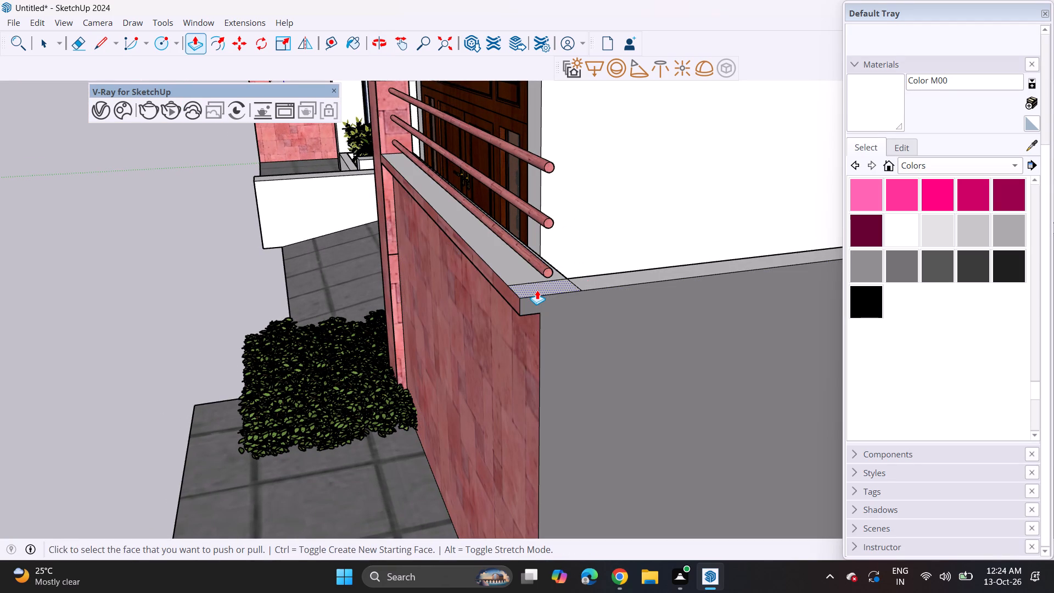
pyautogui.click(537, 290)
pyautogui.moveTo(539, 121); pyautogui.dragTo(699, 127, button='middle')
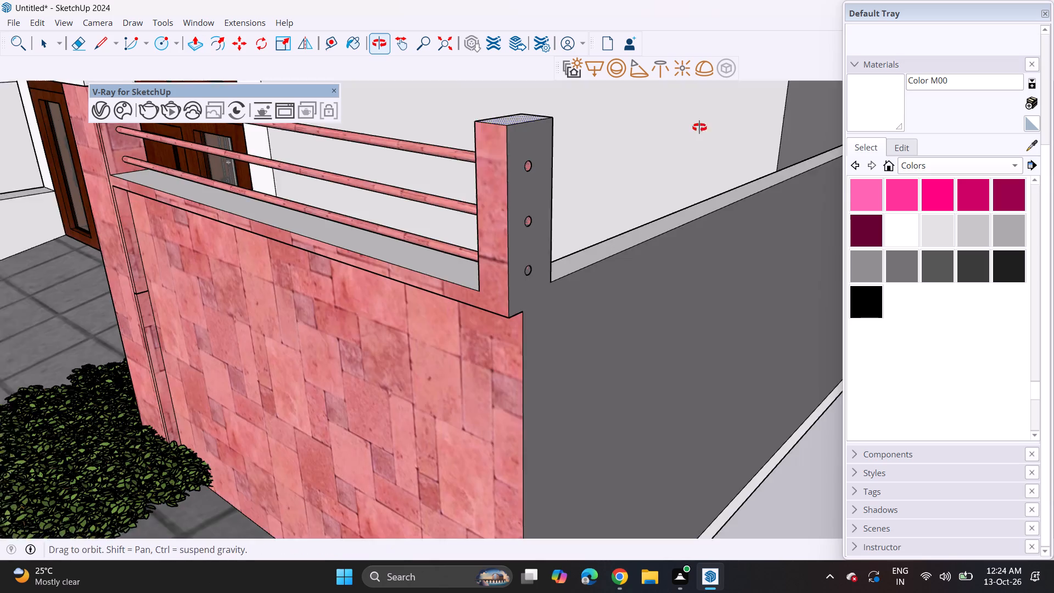
pyautogui.moveTo(699, 127); pyautogui.dragTo(705, 127, button='middle')
pyautogui.scroll(-3, 580, 161)
pyautogui.keyDown('shift'); pyautogui.moveTo(424, 160); pyautogui.dragTo(659, 272, button='middle'); pyautogui.keyUp('shift')
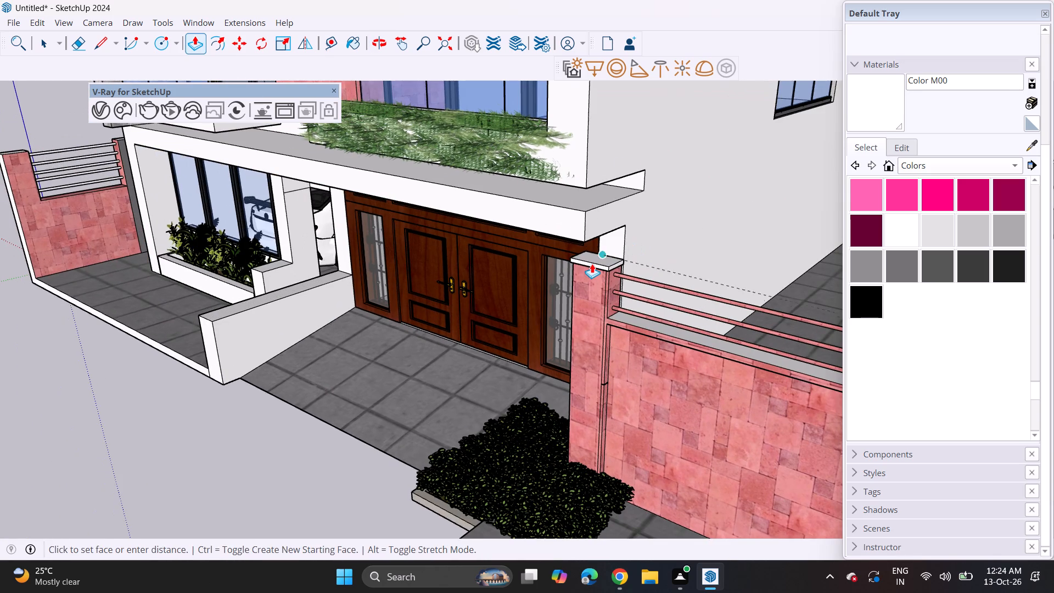
pyautogui.click(592, 264)
# Paint the three rails between the gate pier and the corner post white with Color M00.
pyautogui.keyDown('shift'); pyautogui.moveTo(632, 291); pyautogui.dragTo(319, 189, button='middle'); pyautogui.keyUp('shift')
pyautogui.moveTo(365, 185); pyautogui.dragTo(525, 203, button='middle')
pyautogui.moveTo(611, 245); pyautogui.dragTo(574, 236, button='middle')
pyautogui.scroll(1, 611, 245)
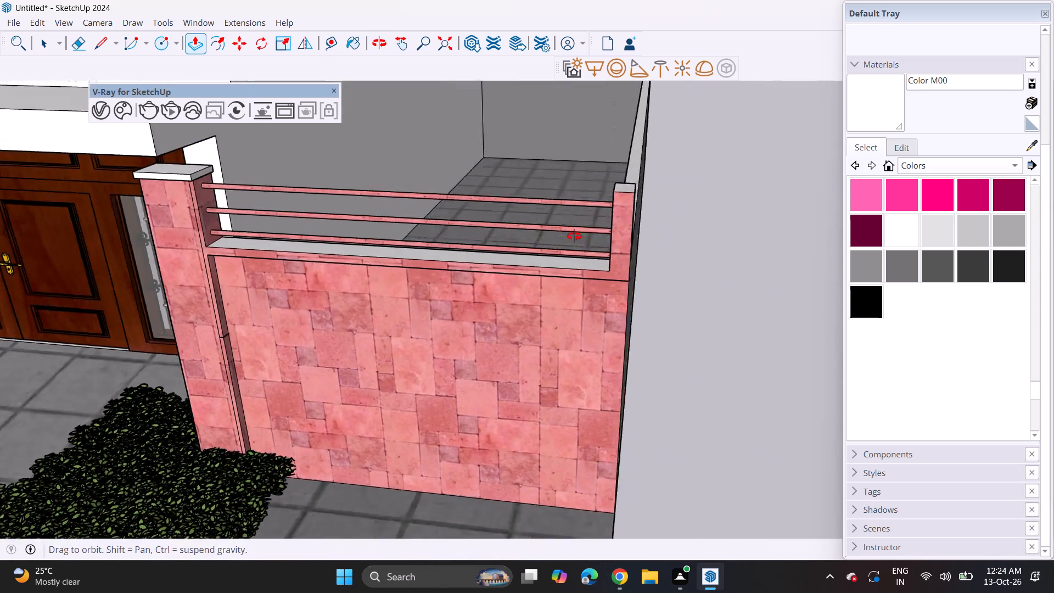
pyautogui.moveTo(574, 236); pyautogui.dragTo(533, 228, button='middle')
pyautogui.scroll(3, 626, 220)
pyautogui.moveTo(632, 227); pyautogui.dragTo(531, 209, button='middle')
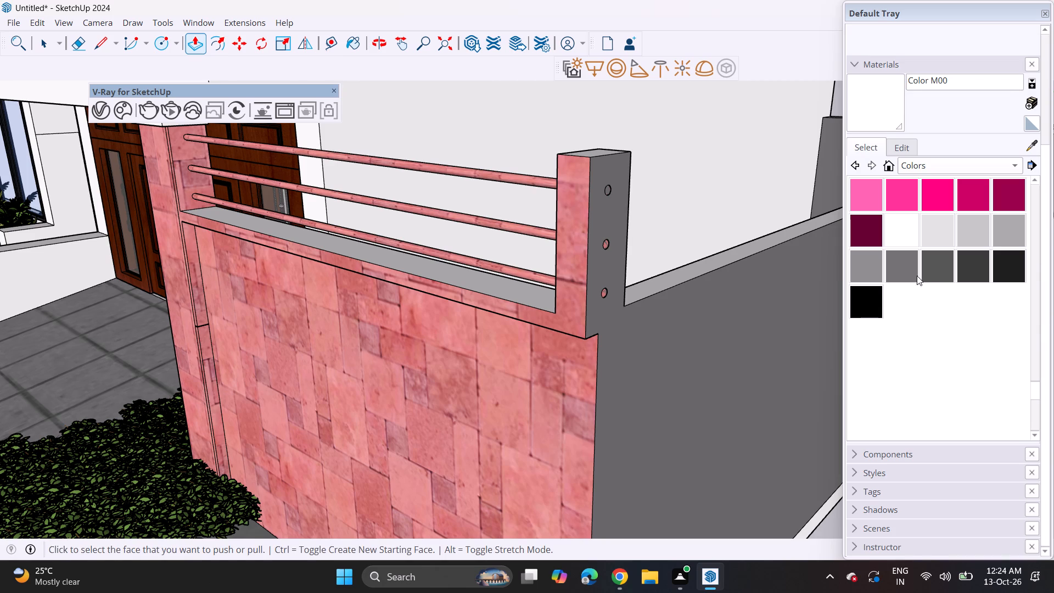
pyautogui.click(896, 220)
pyautogui.click(536, 176)
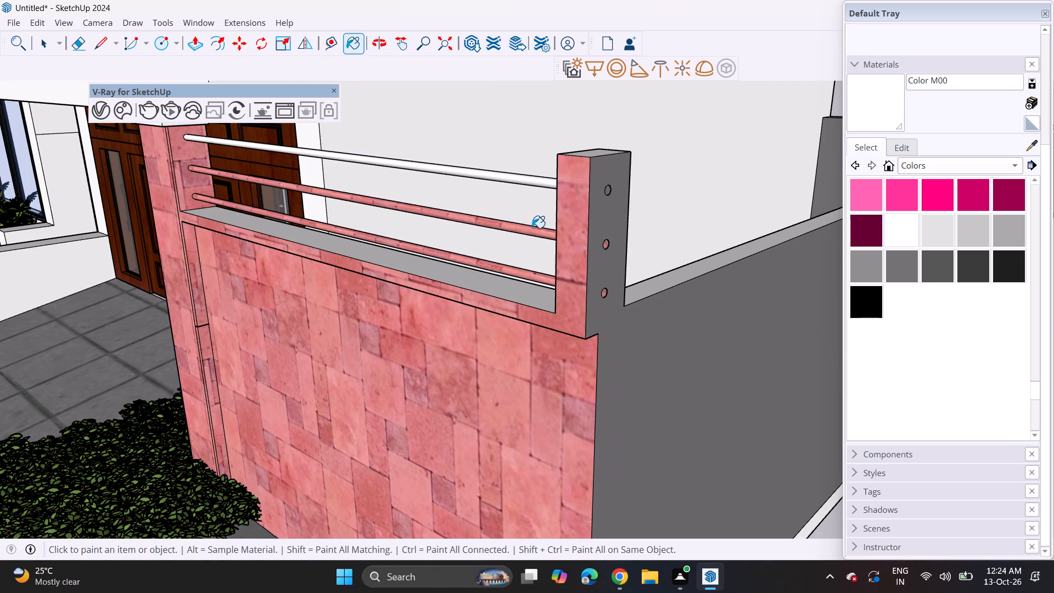
pyautogui.click(532, 228)
pyautogui.click(540, 278)
# Examine the building's front facade and boundary walls with their rails from several heights and angles.
pyautogui.scroll(-5, 468, 305)
pyautogui.moveTo(375, 412); pyautogui.dragTo(456, 356, button='middle')
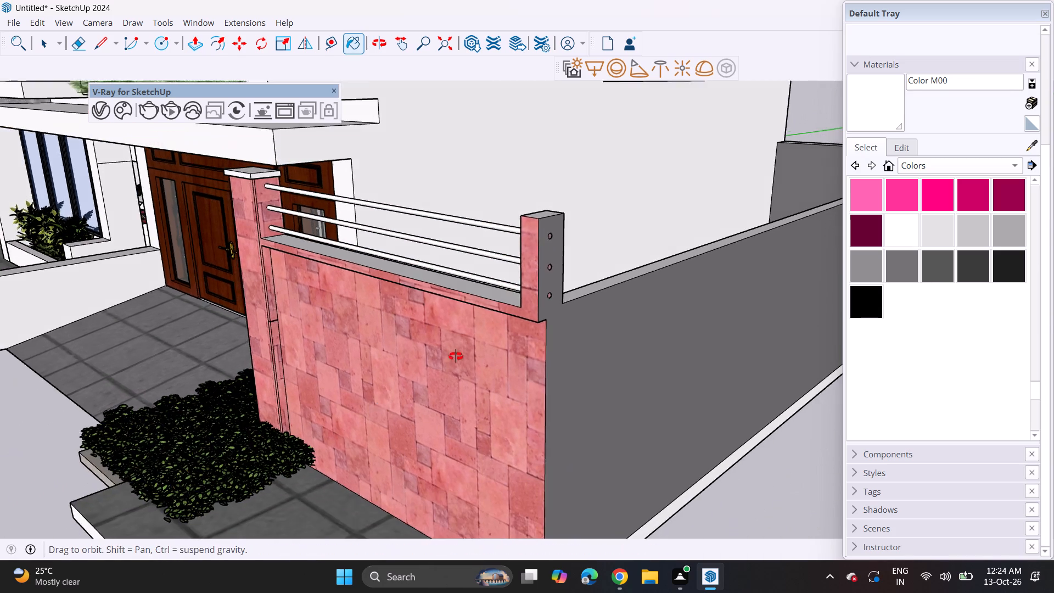
pyautogui.moveTo(456, 356); pyautogui.dragTo(460, 354, button='middle')
pyautogui.scroll(-3, 464, 351)
pyautogui.keyDown('shift'); pyautogui.moveTo(429, 373); pyautogui.dragTo(699, 422, button='middle'); pyautogui.keyUp('shift')
pyautogui.scroll(-9, 705, 413)
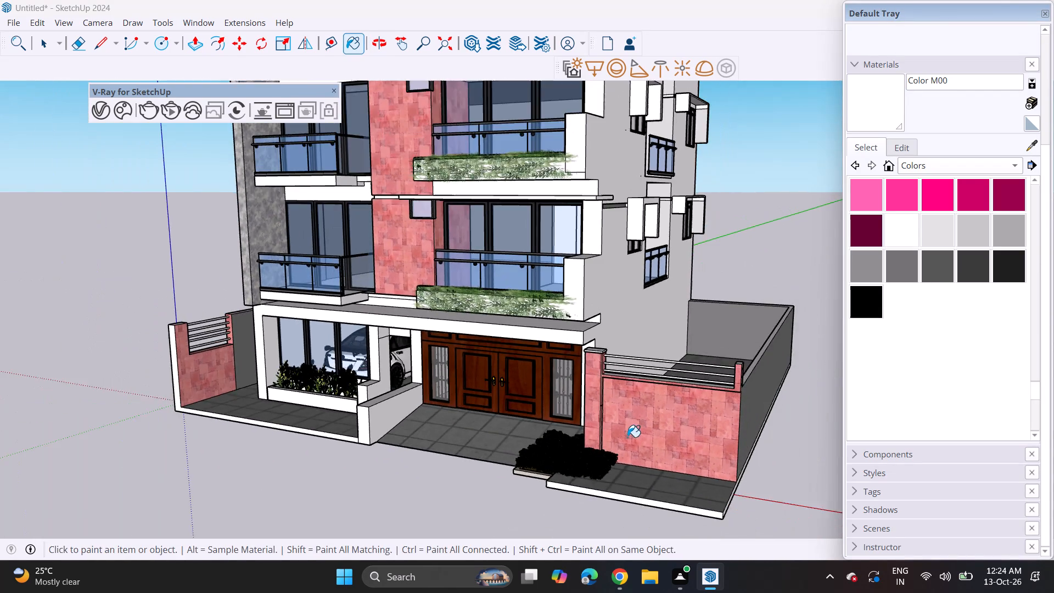
pyautogui.keyDown('shift'); pyautogui.moveTo(627, 437); pyautogui.dragTo(627, 363, button='middle'); pyautogui.keyUp('shift')
pyautogui.moveTo(627, 363); pyautogui.dragTo(595, 512, button='middle')
pyautogui.moveTo(591, 496); pyautogui.dragTo(623, 327, button='middle')
pyautogui.moveTo(618, 389); pyautogui.dragTo(618, 314, button='middle')
pyautogui.keyDown('shift'); pyautogui.moveTo(608, 344); pyautogui.dragTo(582, 446, button='middle'); pyautogui.keyUp('shift')
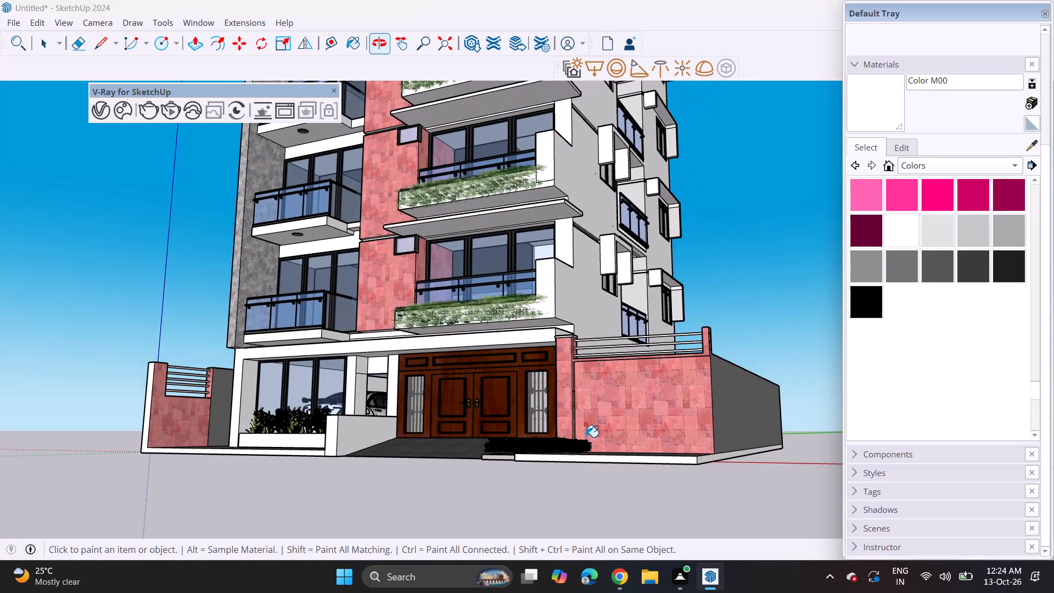
# Examine the whole apartment building's front and side elevations, including the boundary walls, from a distance and several angles.
pyautogui.keyDown('shift'); pyautogui.moveTo(588, 387); pyautogui.dragTo(569, 476, button='middle'); pyautogui.keyUp('shift')
pyautogui.scroll(-7, 569, 415)
pyautogui.keyDown('shift'); pyautogui.moveTo(569, 415); pyautogui.dragTo(569, 476, button='middle'); pyautogui.keyUp('shift')
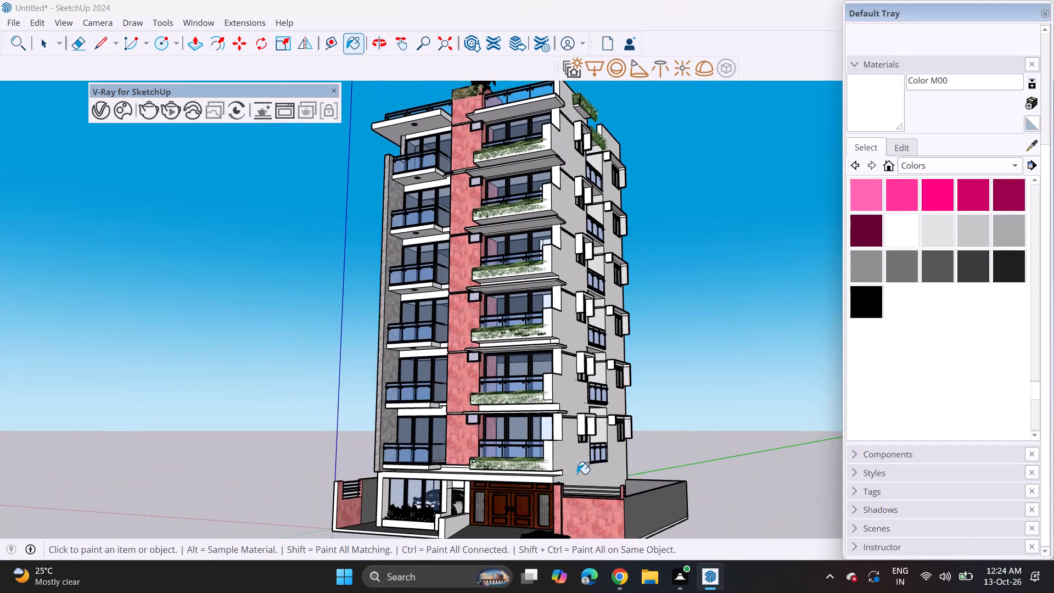
pyautogui.scroll(-2, 577, 474)
pyautogui.keyDown('shift'); pyautogui.moveTo(578, 467); pyautogui.dragTo(563, 452, button='middle'); pyautogui.keyUp('shift')
pyautogui.keyDown('shift'); pyautogui.middleClick(563, 452); pyautogui.keyUp('shift')
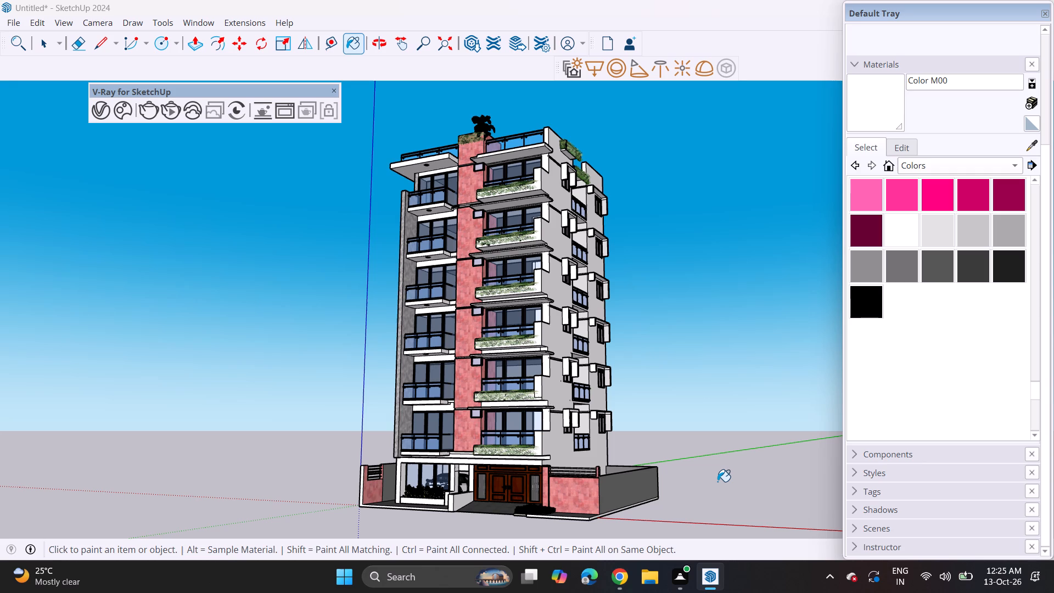
pyautogui.press('space')
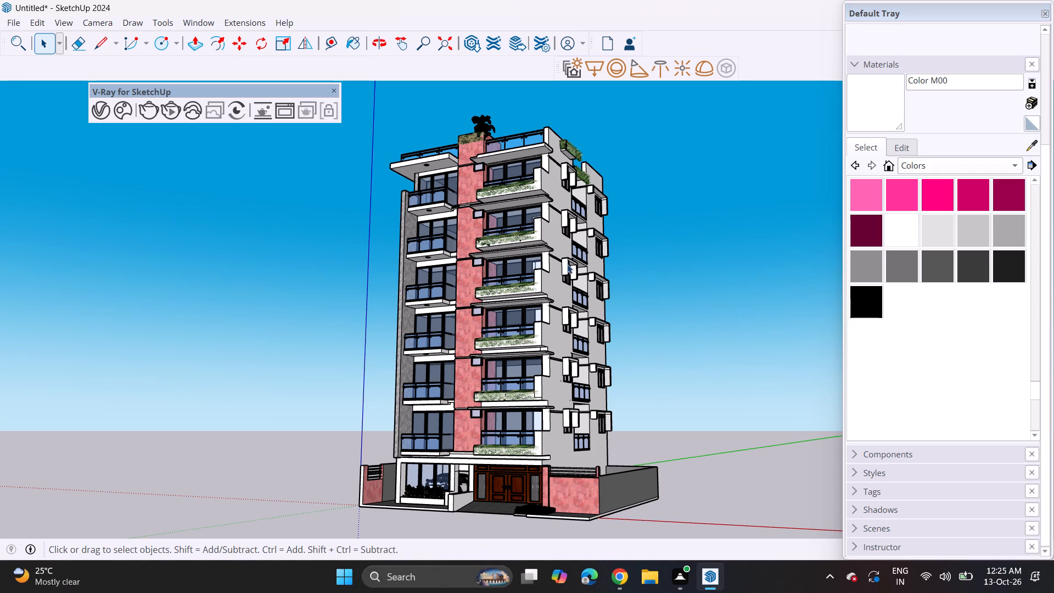
pyautogui.click(623, 417)
pyautogui.moveTo(689, 437); pyautogui.dragTo(620, 467, button='middle')
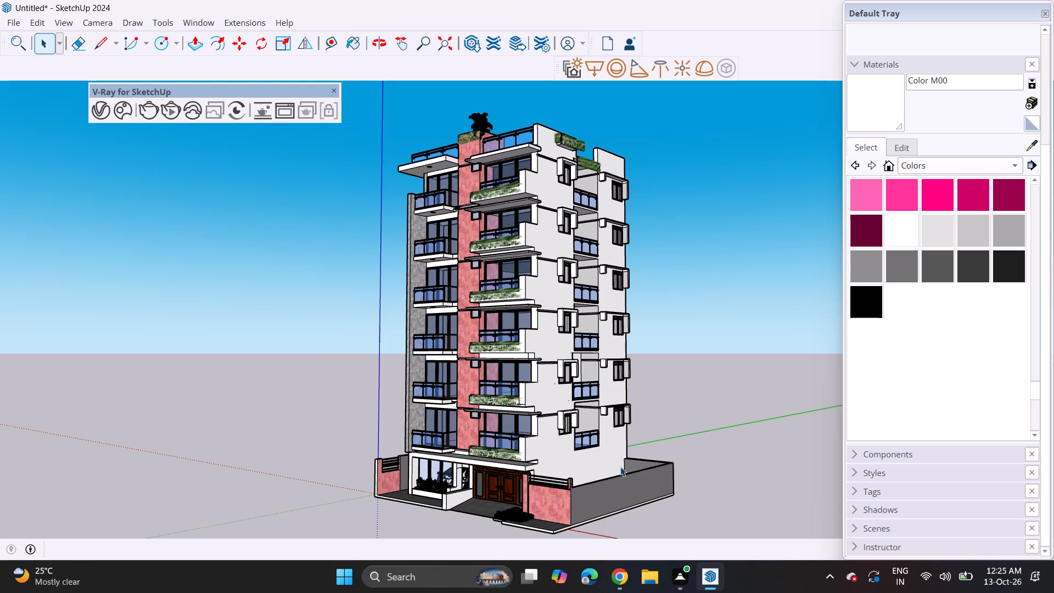
pyautogui.moveTo(592, 411); pyautogui.dragTo(557, 400, button='middle')
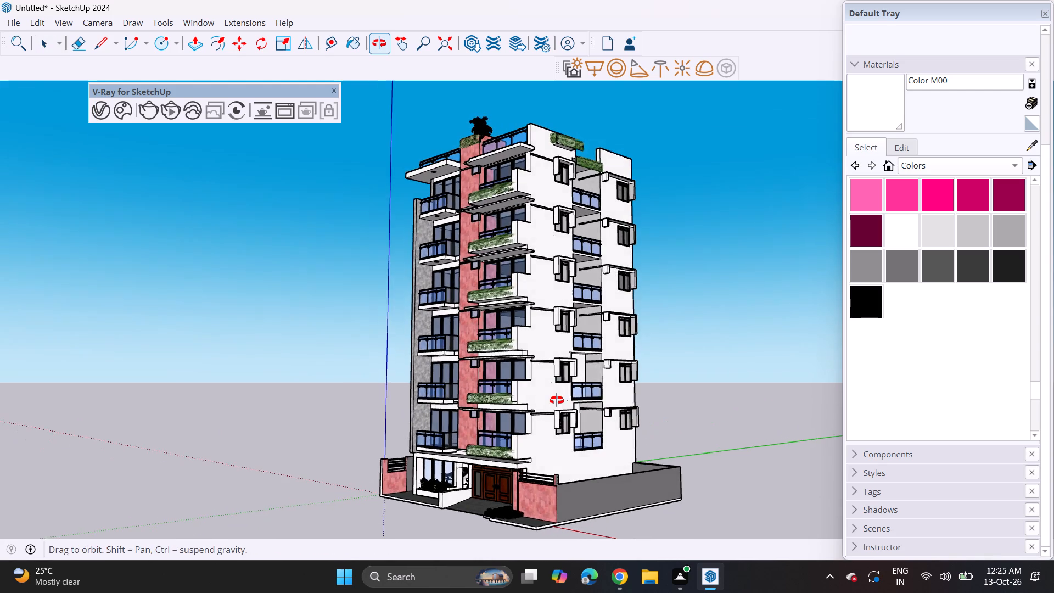
pyautogui.moveTo(557, 400); pyautogui.dragTo(558, 421, button='middle')
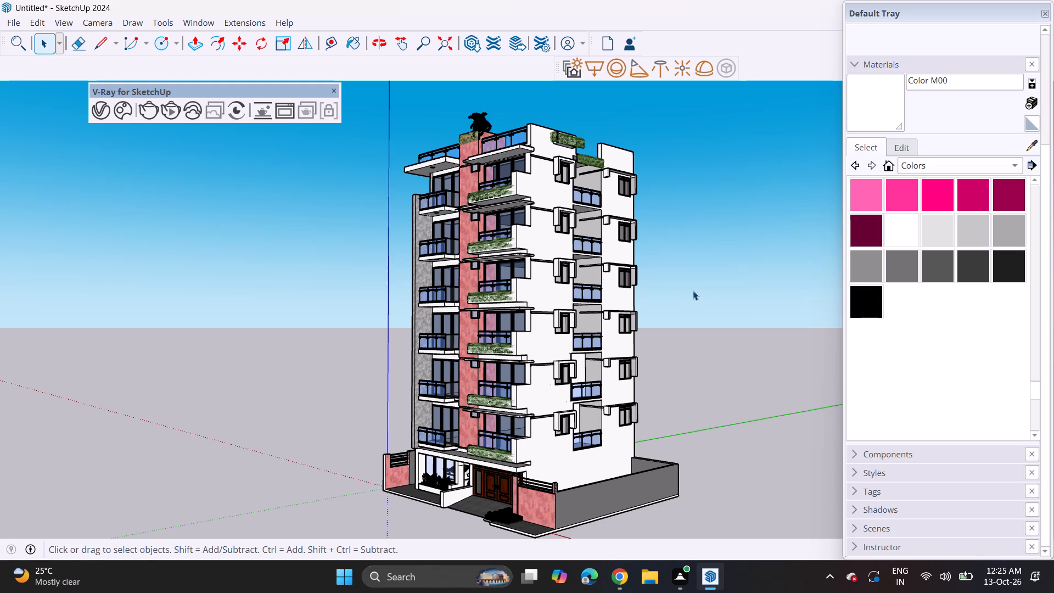
pyautogui.moveTo(578, 479); pyautogui.dragTo(620, 473, button='middle')
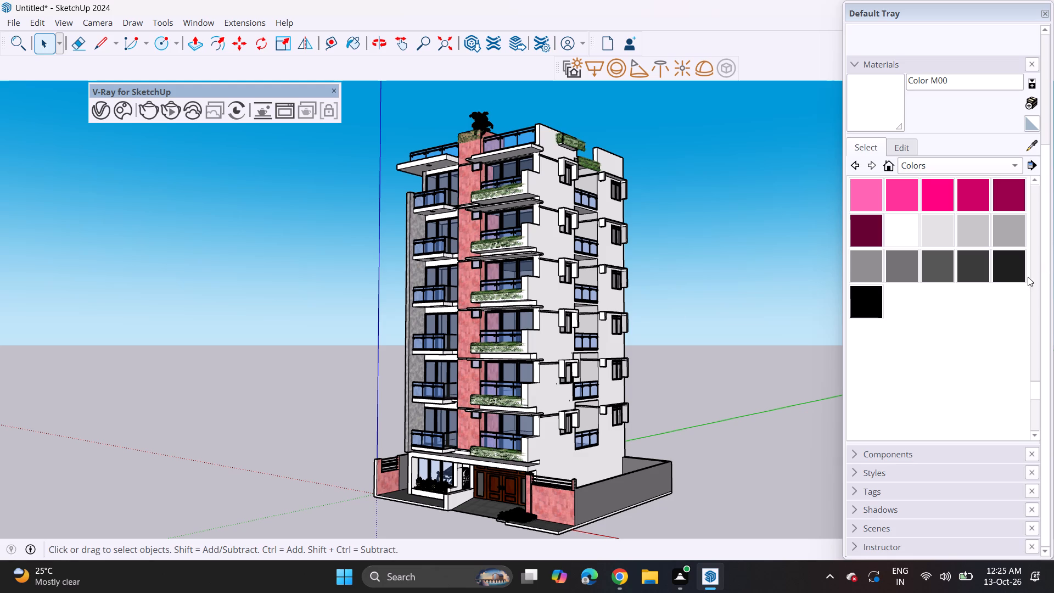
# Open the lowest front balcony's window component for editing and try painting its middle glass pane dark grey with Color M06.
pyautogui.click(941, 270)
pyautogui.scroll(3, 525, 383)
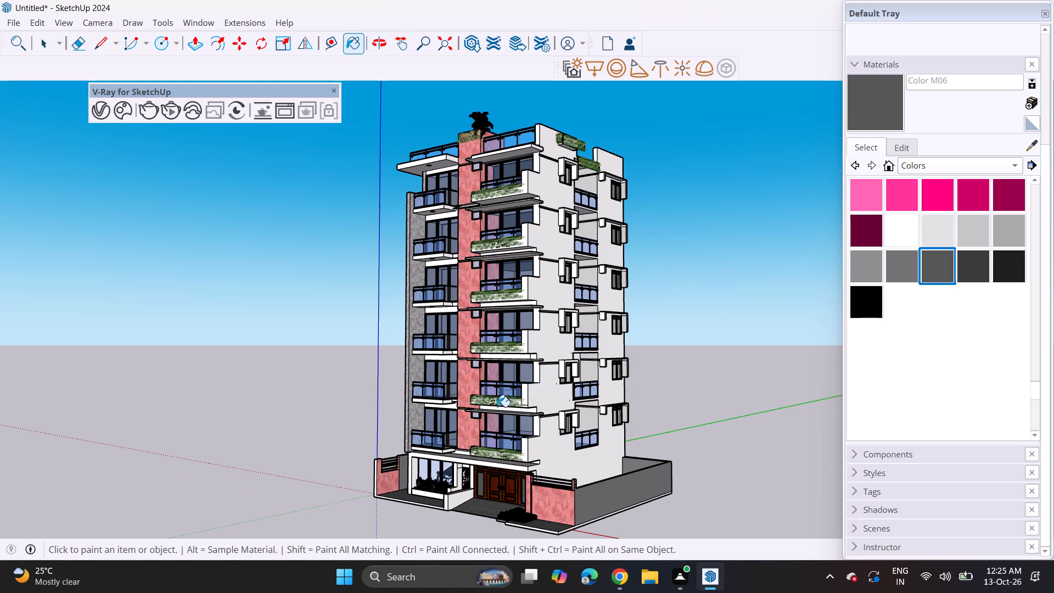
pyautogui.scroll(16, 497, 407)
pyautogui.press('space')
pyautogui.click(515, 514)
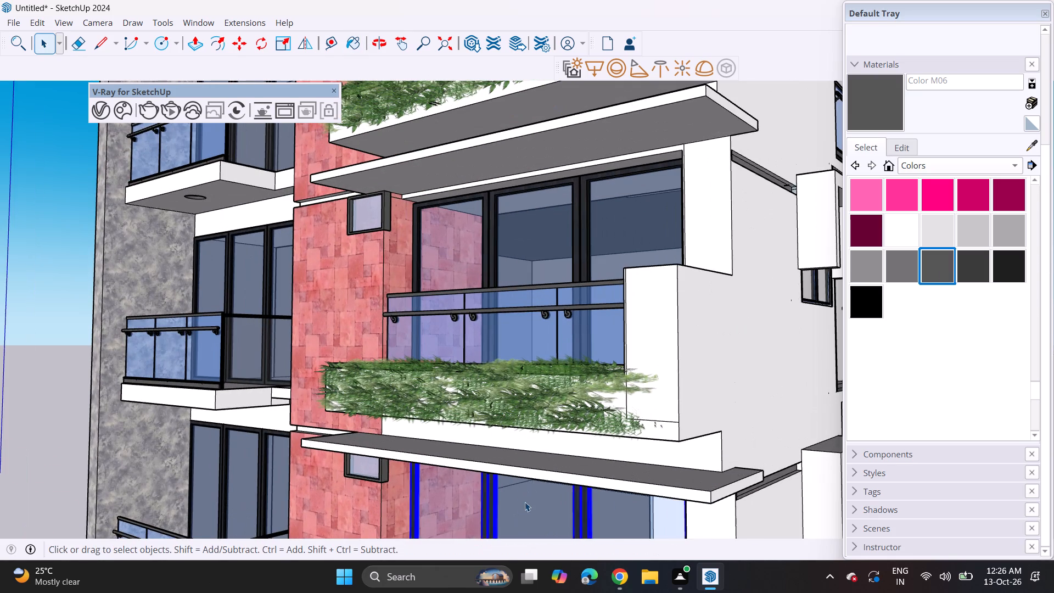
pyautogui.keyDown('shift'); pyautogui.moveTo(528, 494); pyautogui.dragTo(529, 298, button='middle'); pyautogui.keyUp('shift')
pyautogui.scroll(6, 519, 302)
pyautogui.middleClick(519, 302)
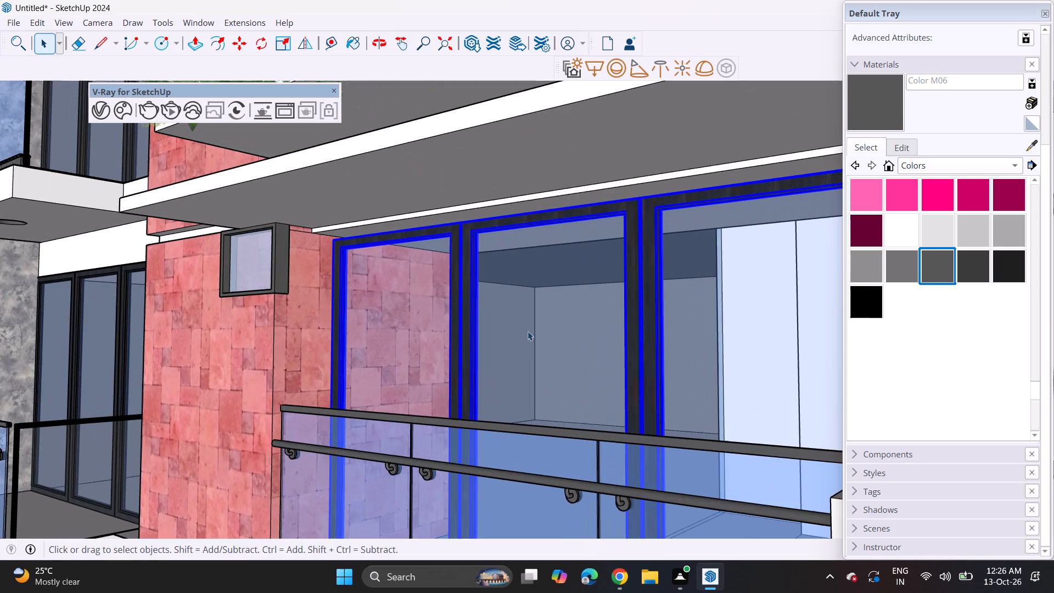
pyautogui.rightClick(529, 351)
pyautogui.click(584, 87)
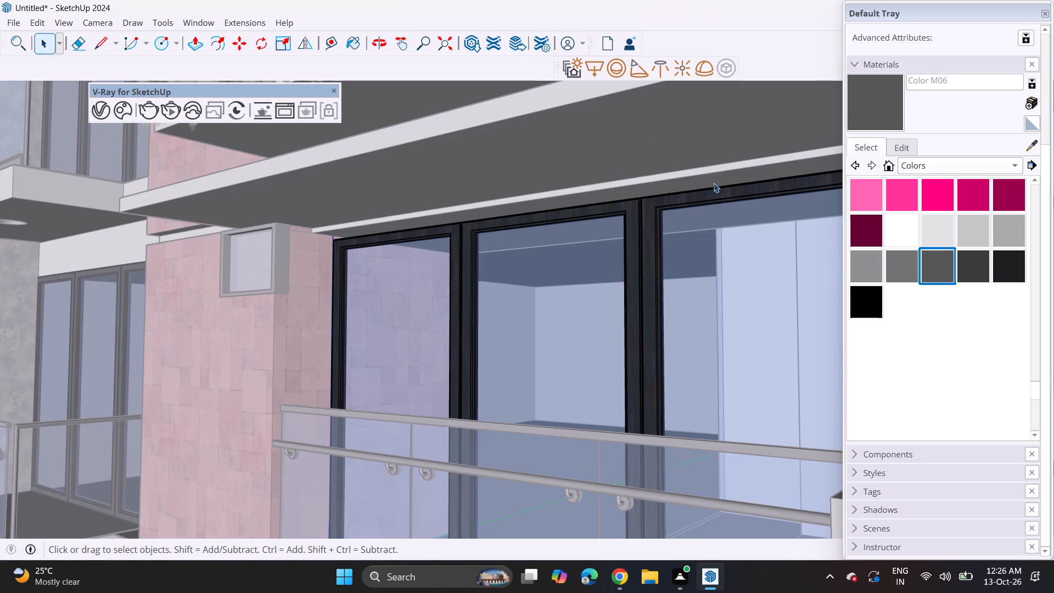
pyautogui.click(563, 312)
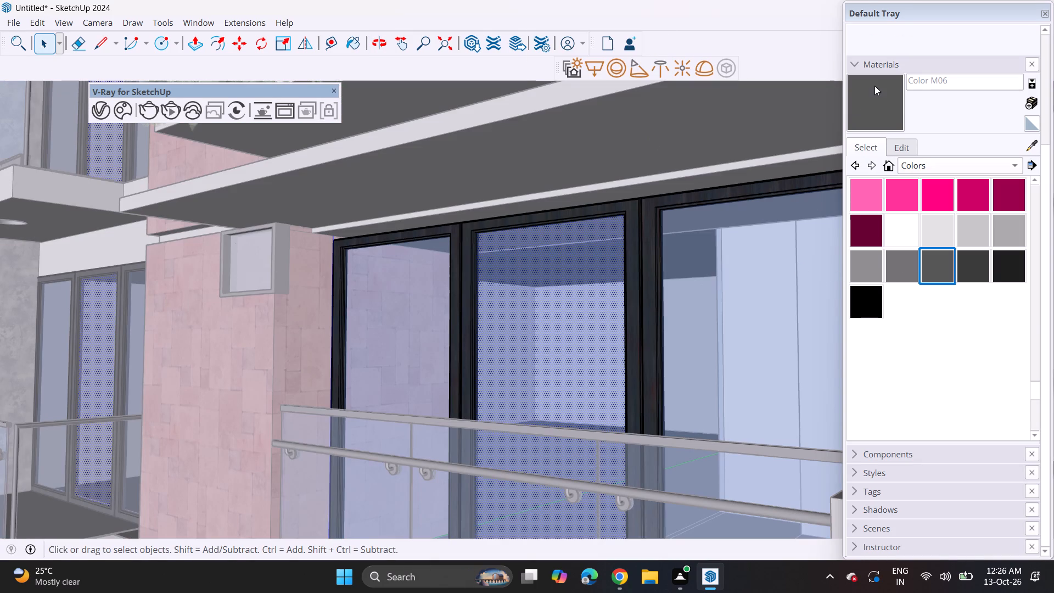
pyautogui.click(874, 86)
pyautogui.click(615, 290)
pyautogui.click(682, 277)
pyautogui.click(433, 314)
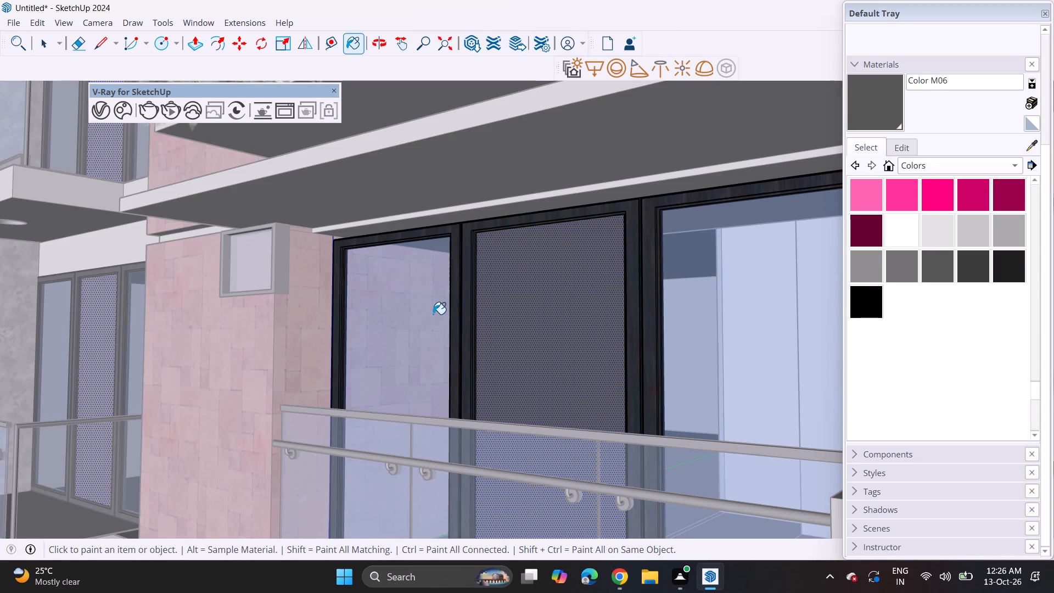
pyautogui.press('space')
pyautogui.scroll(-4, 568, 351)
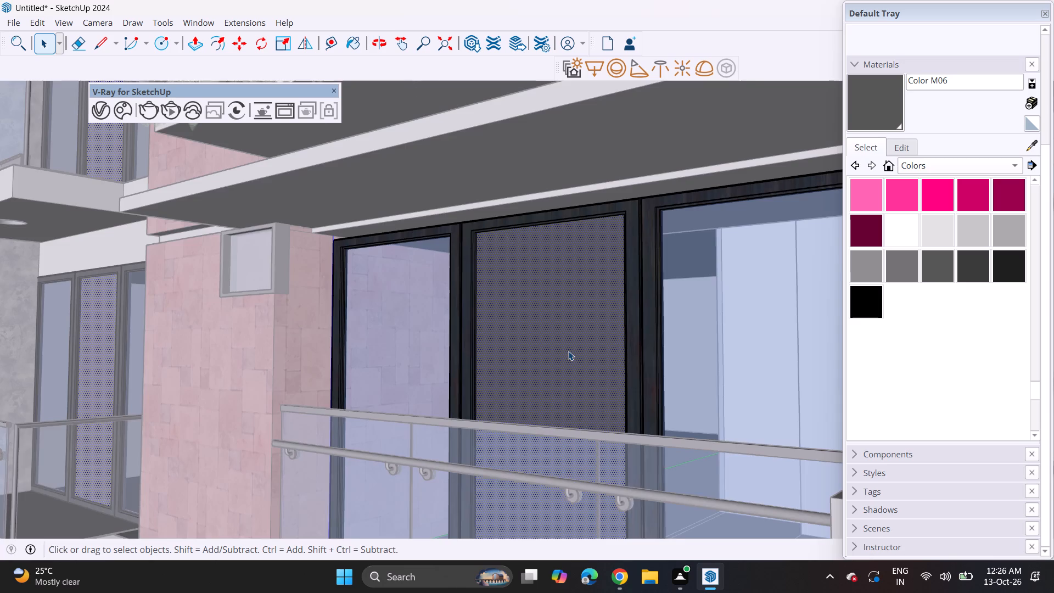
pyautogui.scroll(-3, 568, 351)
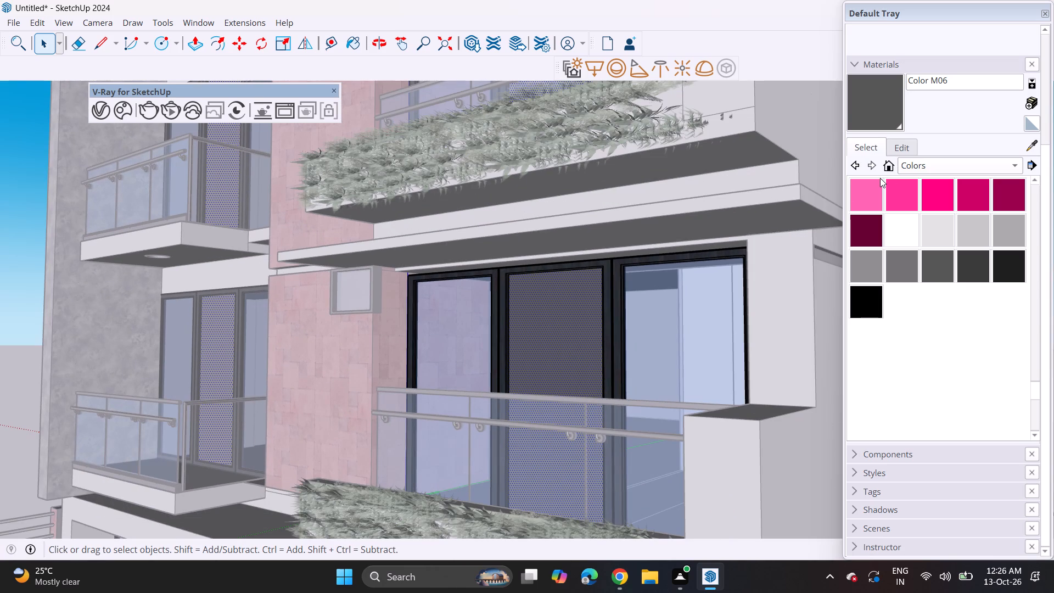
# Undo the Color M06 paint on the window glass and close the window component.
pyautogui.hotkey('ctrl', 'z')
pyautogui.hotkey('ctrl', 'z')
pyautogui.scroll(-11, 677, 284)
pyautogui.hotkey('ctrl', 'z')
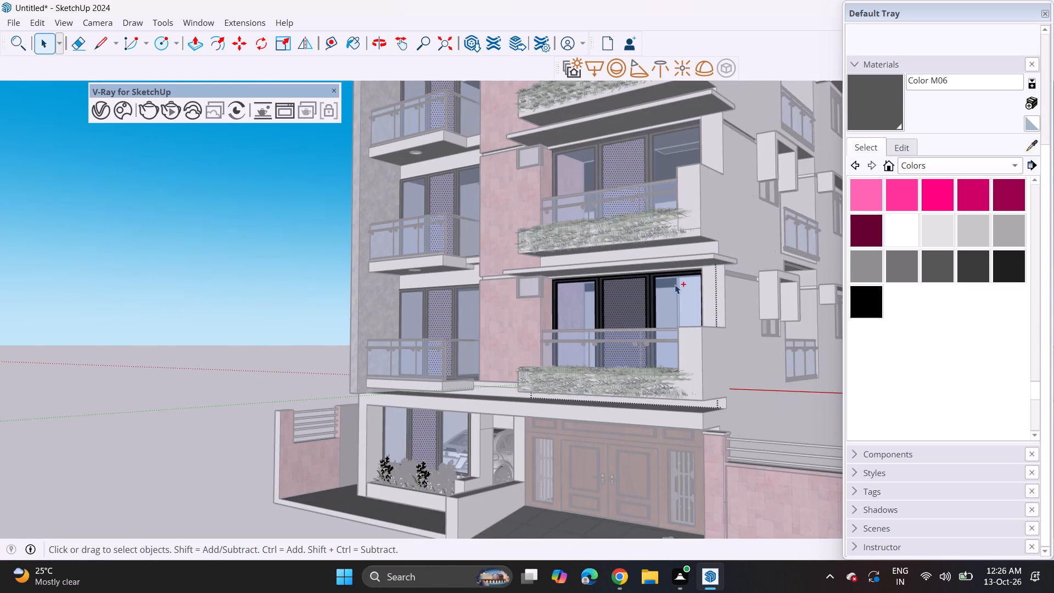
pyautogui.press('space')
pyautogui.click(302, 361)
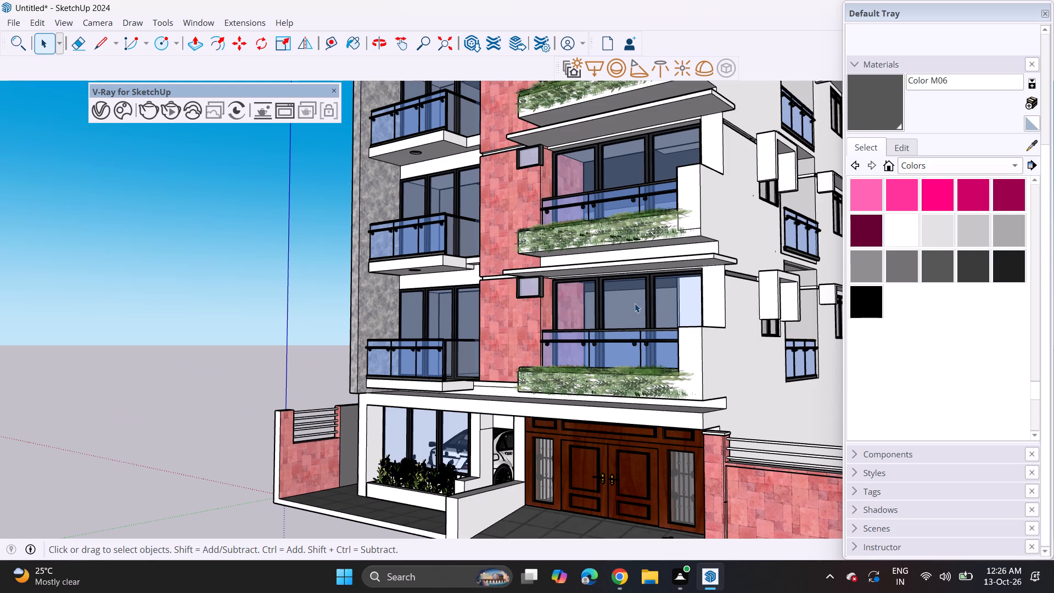
# Sample the Translucent Glass Blue material from the lowest front balcony's window glass and open the material for editing.
pyautogui.click(633, 303)
pyautogui.scroll(4, 612, 311)
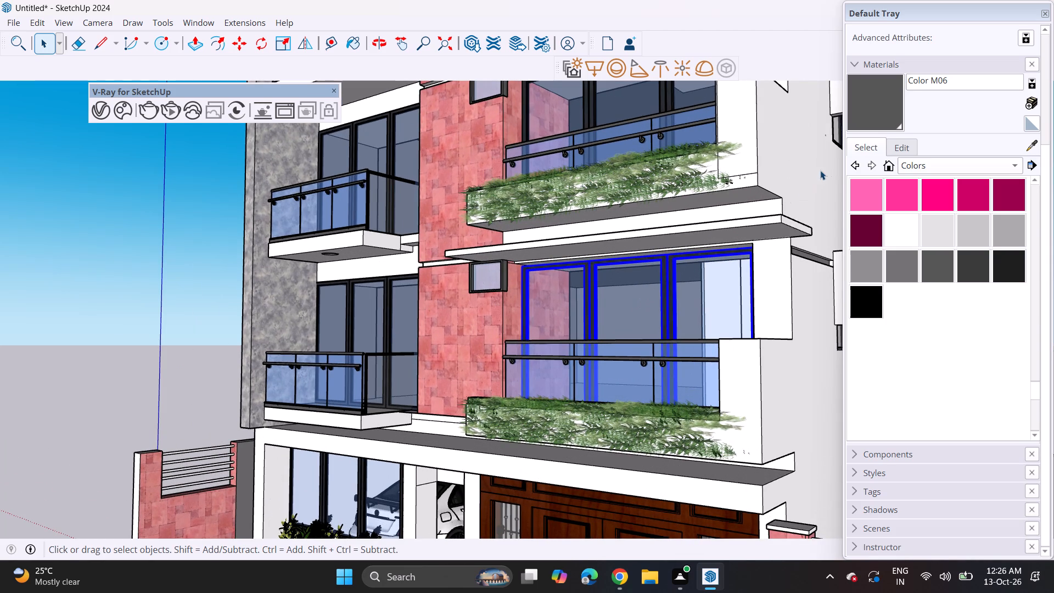
pyautogui.click(1027, 145)
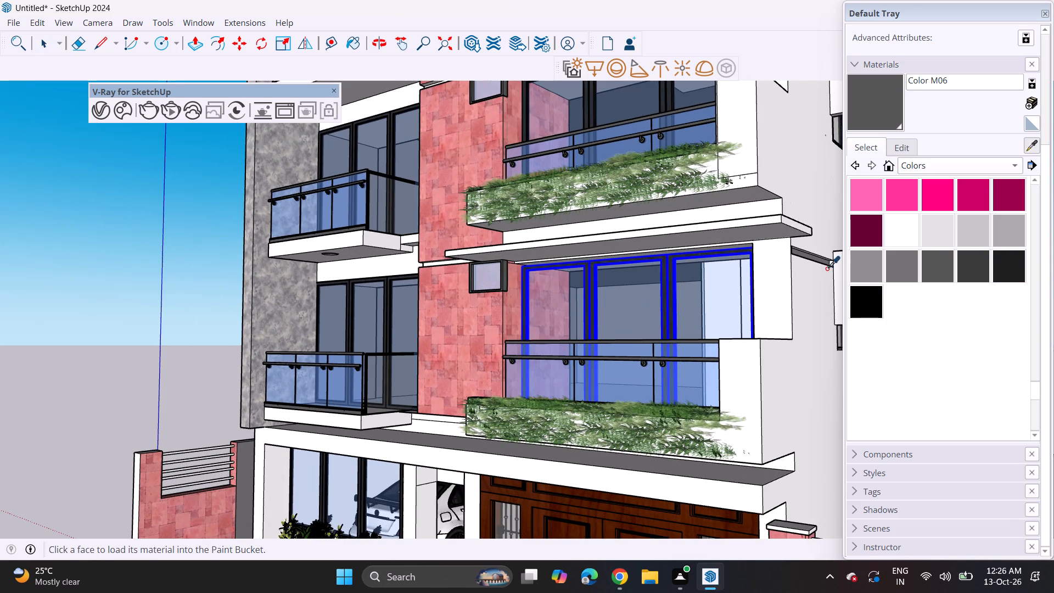
pyautogui.click(628, 314)
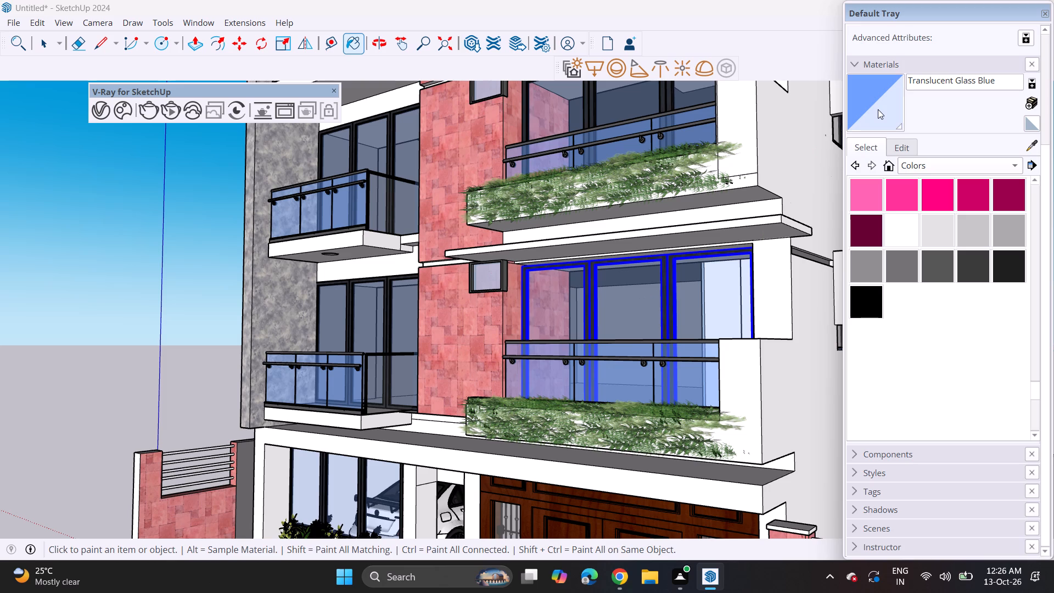
pyautogui.click(878, 109)
pyautogui.click(910, 142)
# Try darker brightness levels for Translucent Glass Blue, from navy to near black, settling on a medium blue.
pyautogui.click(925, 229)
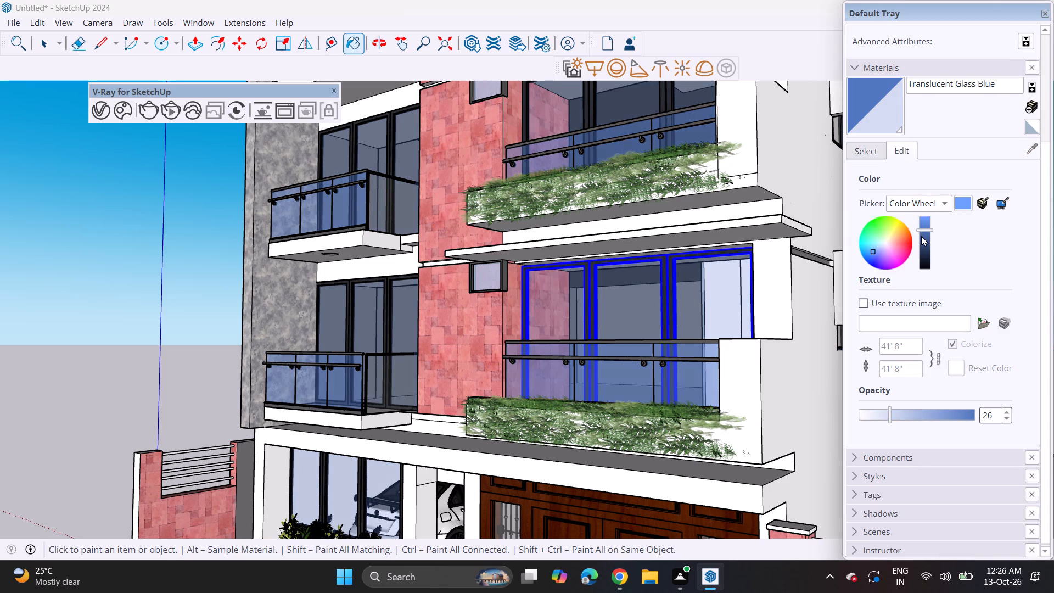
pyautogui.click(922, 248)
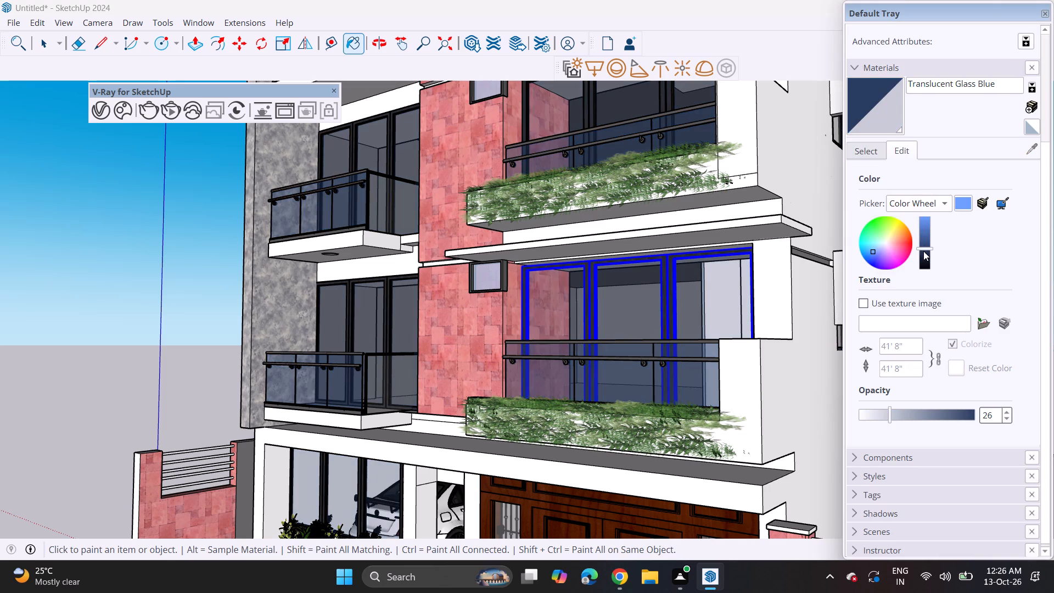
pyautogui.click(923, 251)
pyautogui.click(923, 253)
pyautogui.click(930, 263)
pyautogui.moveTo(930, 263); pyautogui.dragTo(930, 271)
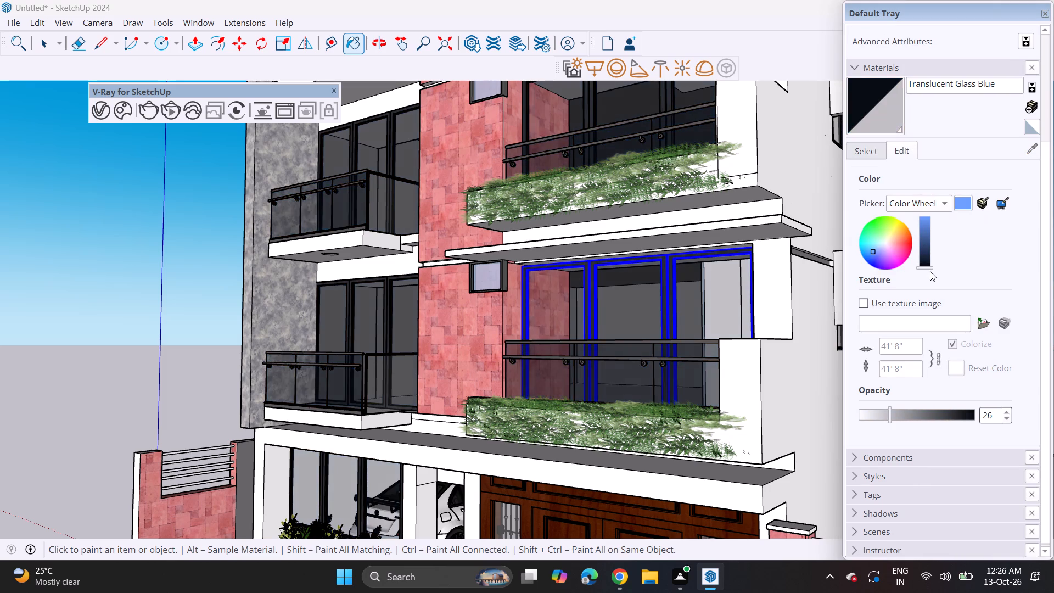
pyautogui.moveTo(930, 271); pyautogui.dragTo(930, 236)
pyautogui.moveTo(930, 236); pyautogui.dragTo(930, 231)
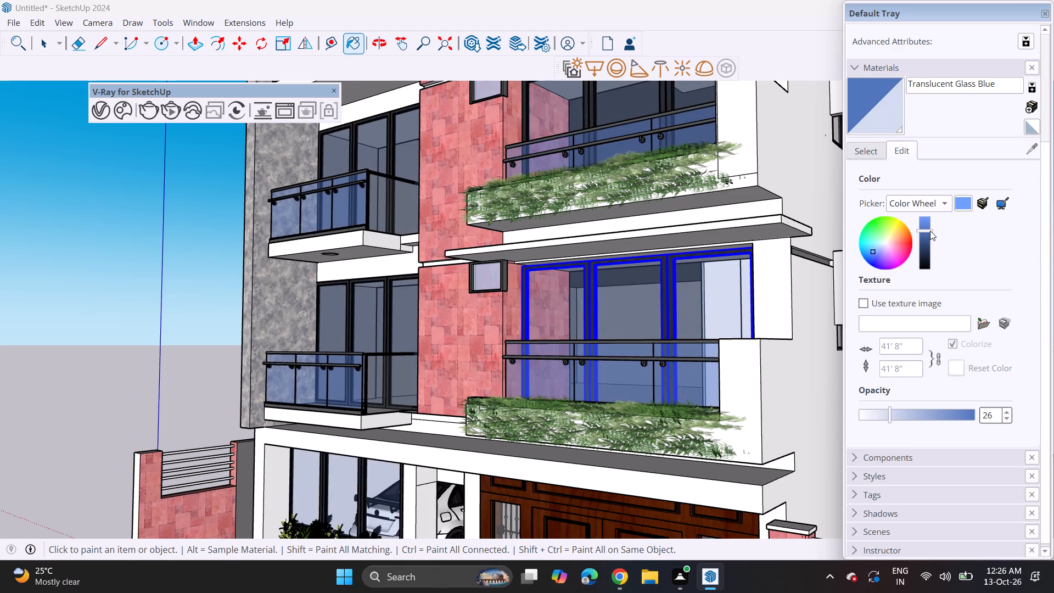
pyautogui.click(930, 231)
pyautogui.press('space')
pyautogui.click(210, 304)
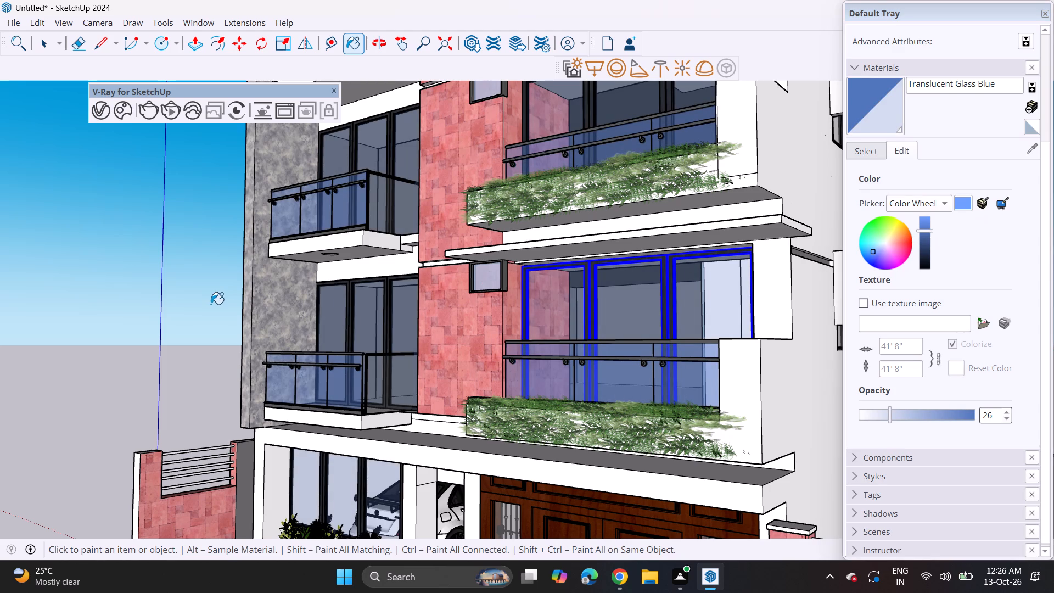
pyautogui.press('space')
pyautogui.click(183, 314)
# Darken Translucent Glass Blue to a very dark navy with the front window component open for editing, and close the component.
pyautogui.scroll(8, 649, 297)
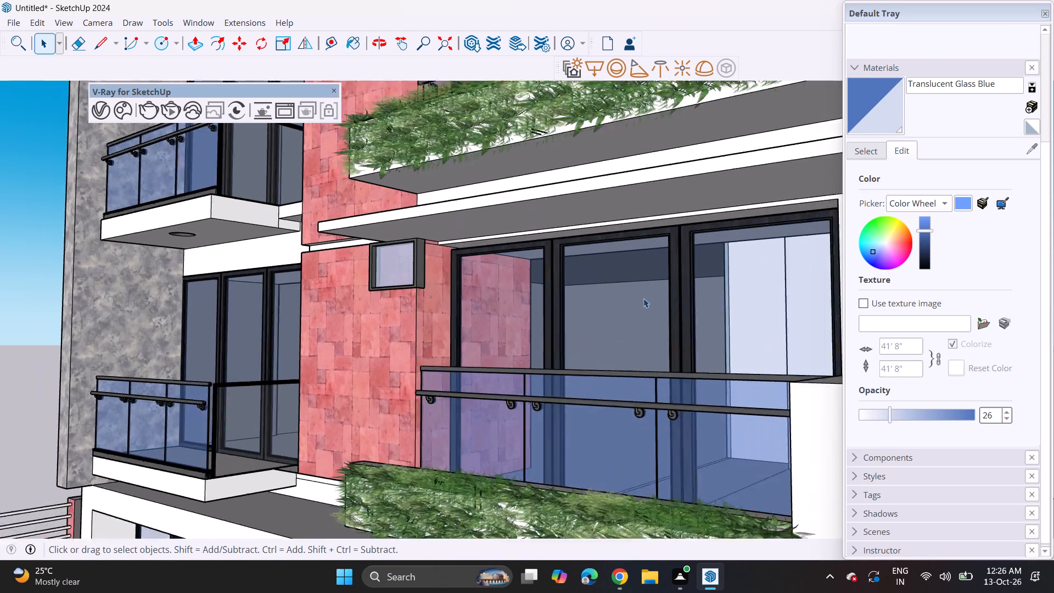
pyautogui.scroll(2, 643, 298)
pyautogui.click(633, 303)
pyautogui.rightClick(633, 303)
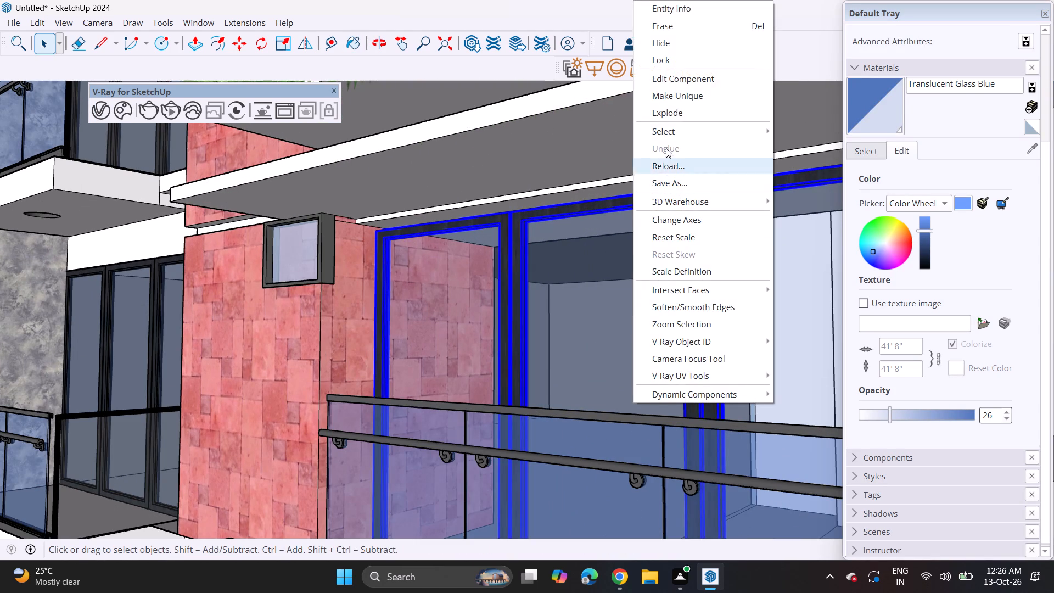
pyautogui.click(681, 82)
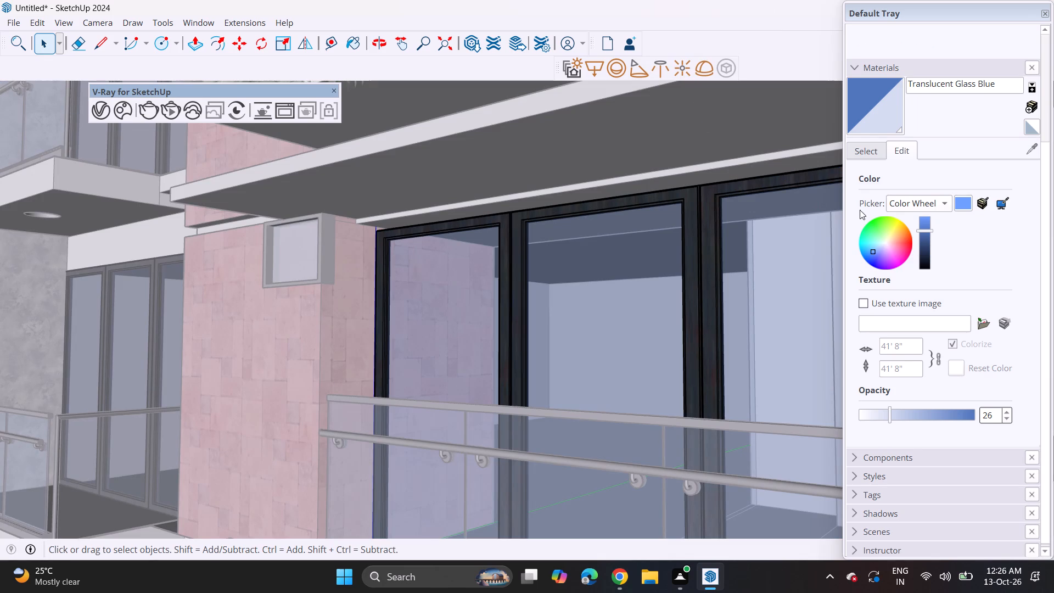
pyautogui.click(924, 219)
pyautogui.click(924, 238)
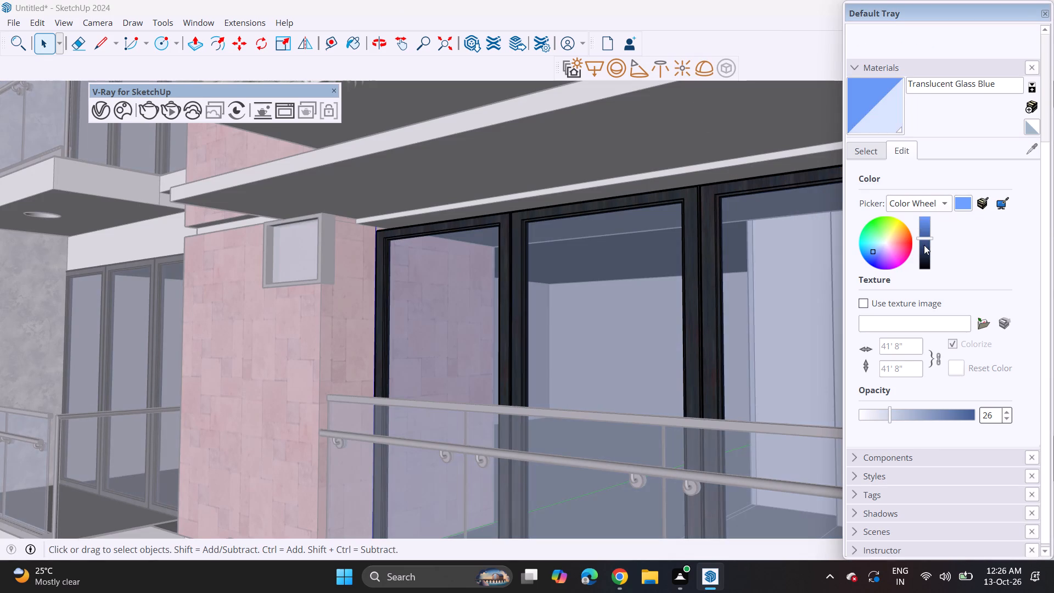
pyautogui.click(924, 245)
pyautogui.click(925, 252)
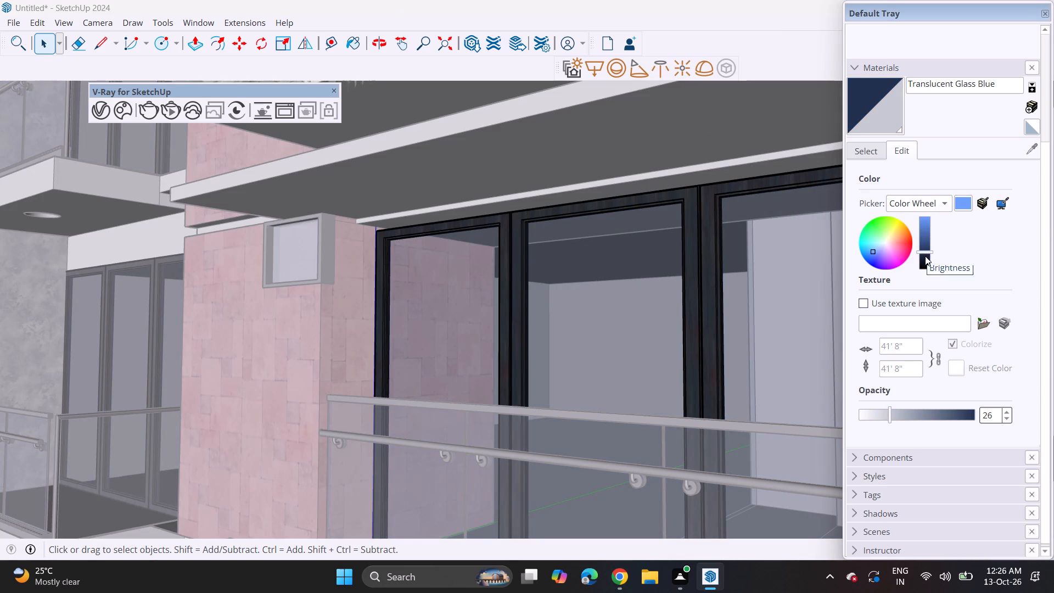
pyautogui.click(925, 256)
pyautogui.scroll(-12, 358, 375)
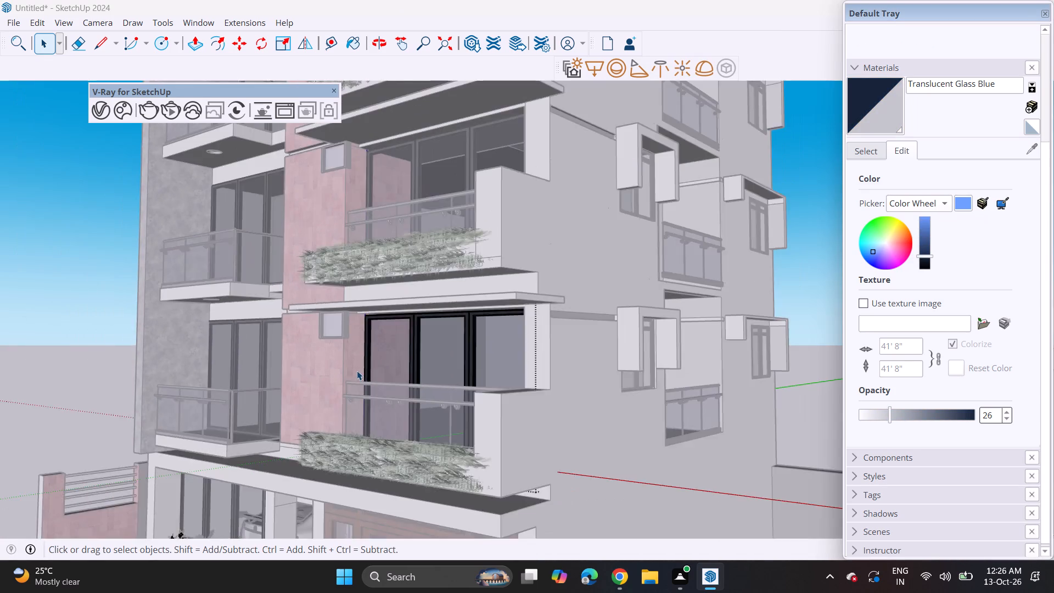
pyautogui.scroll(-9, 357, 371)
pyautogui.click(709, 327)
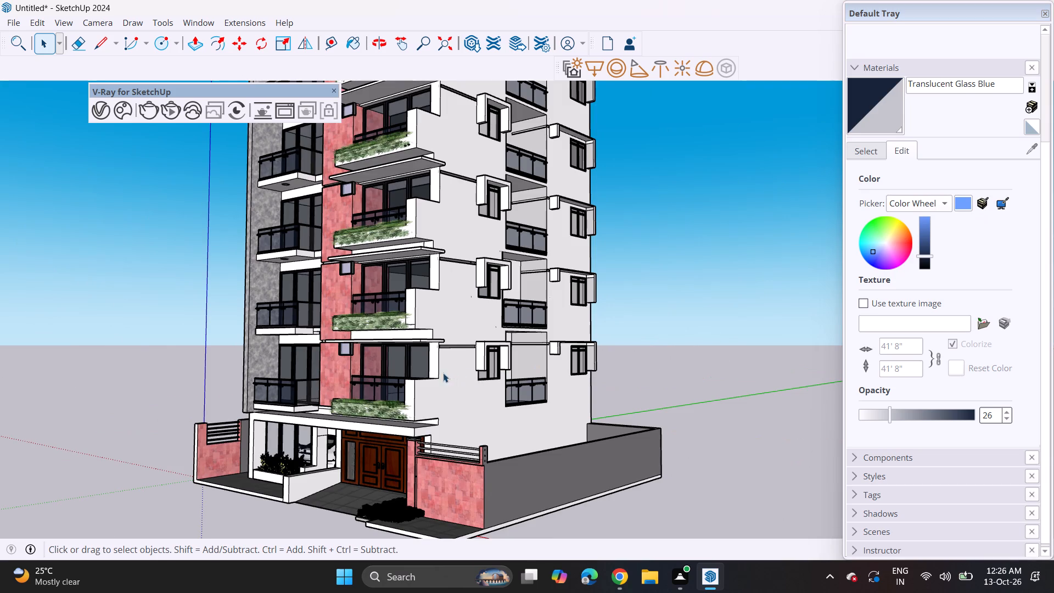
pyautogui.keyDown('shift'); pyautogui.moveTo(387, 373); pyautogui.dragTo(462, 414, button='middle'); pyautogui.keyUp('shift')
pyautogui.scroll(-1, 462, 409)
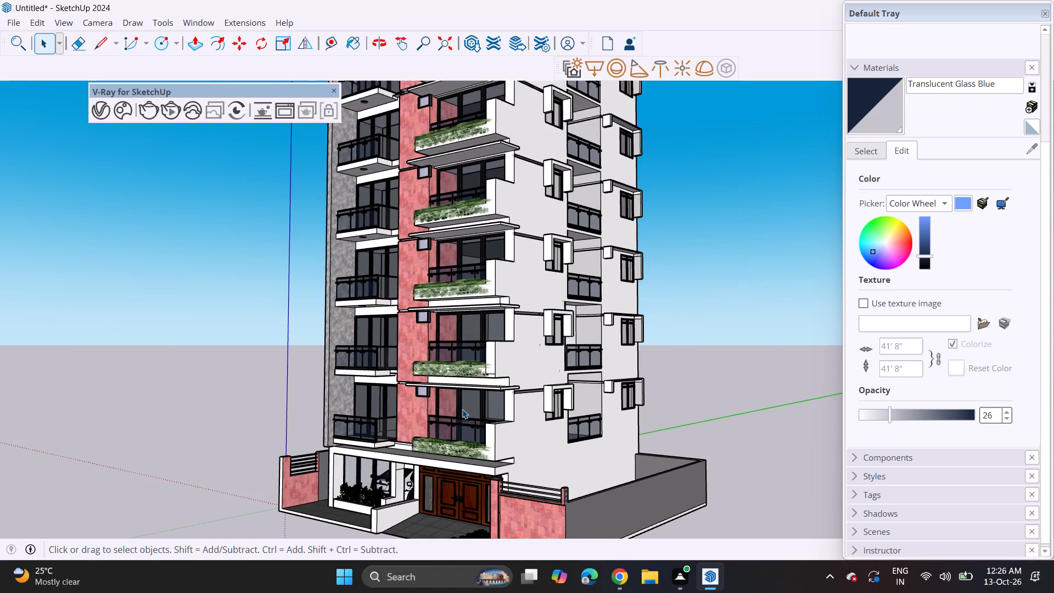
# Lighten the Translucent Glass Blue material's colour from very dark navy to a medium blue.
pyautogui.scroll(-3, 462, 407)
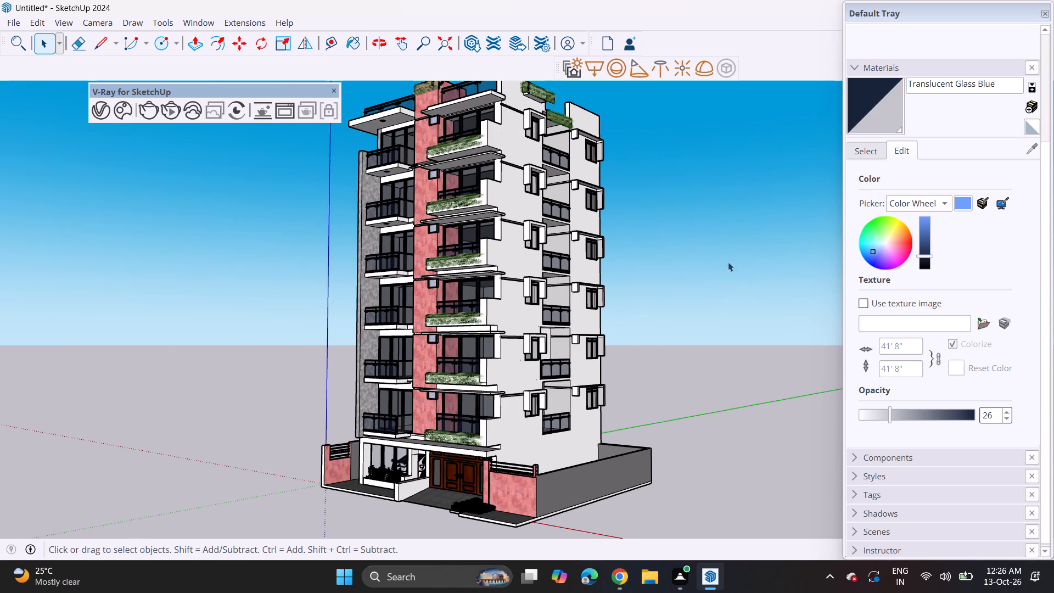
pyautogui.click(926, 239)
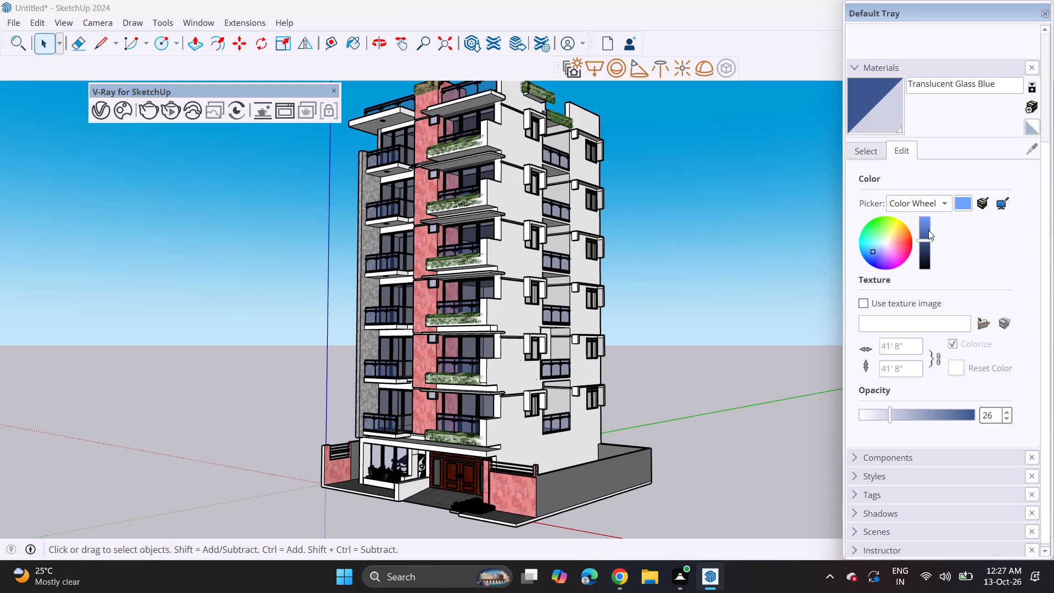
pyautogui.click(928, 232)
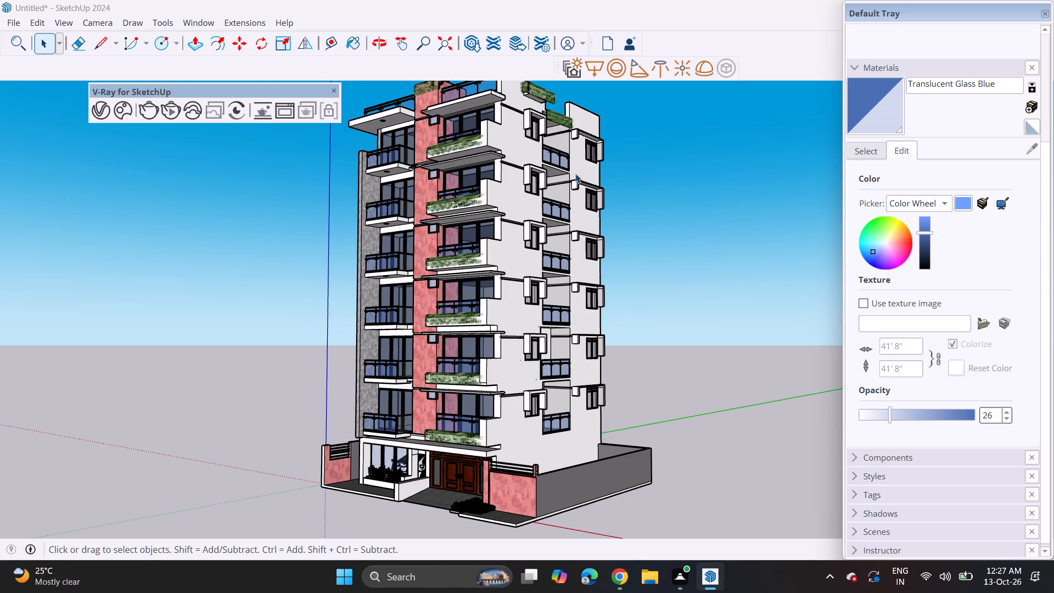
# Scale the overlong grass hedge on the side wall's roof parapet along its length to fit its planter box, and deselect it.
pyautogui.moveTo(557, 87); pyautogui.dragTo(458, 173, button='middle')
pyautogui.moveTo(528, 132); pyautogui.dragTo(440, 191, button='middle')
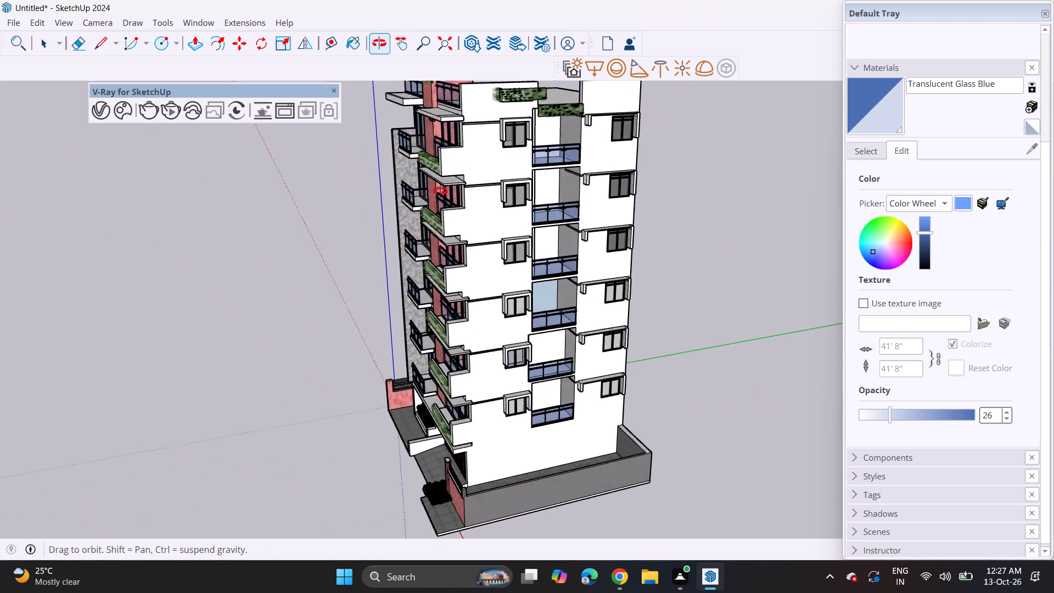
pyautogui.moveTo(440, 191); pyautogui.dragTo(375, 229, button='middle')
pyautogui.keyDown('shift'); pyautogui.moveTo(498, 156); pyautogui.dragTo(511, 276, button='middle'); pyautogui.keyUp('shift')
pyautogui.scroll(8, 550, 232)
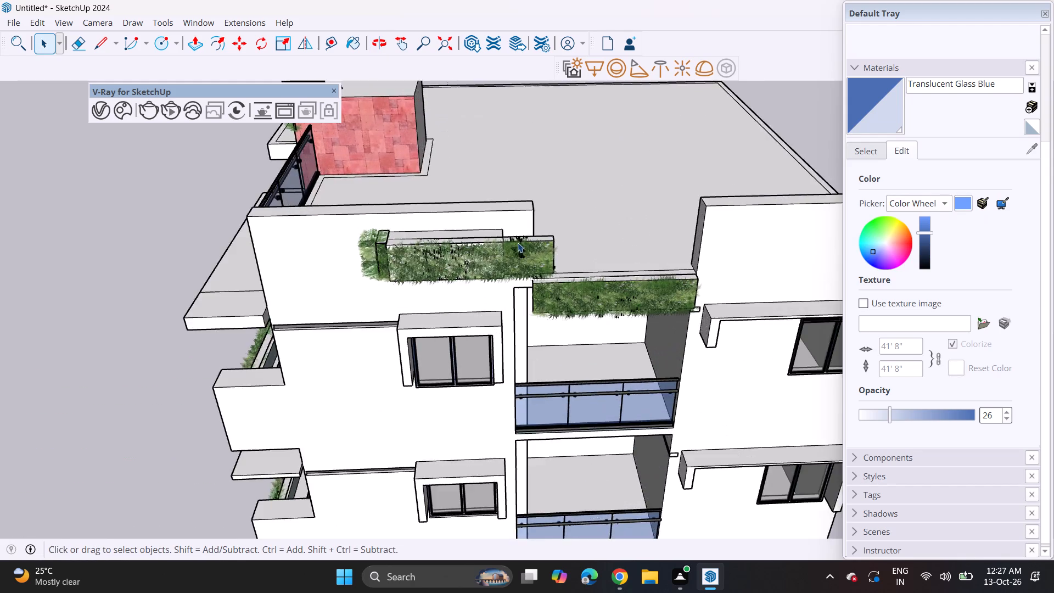
pyautogui.scroll(11, 518, 243)
pyautogui.click(530, 277)
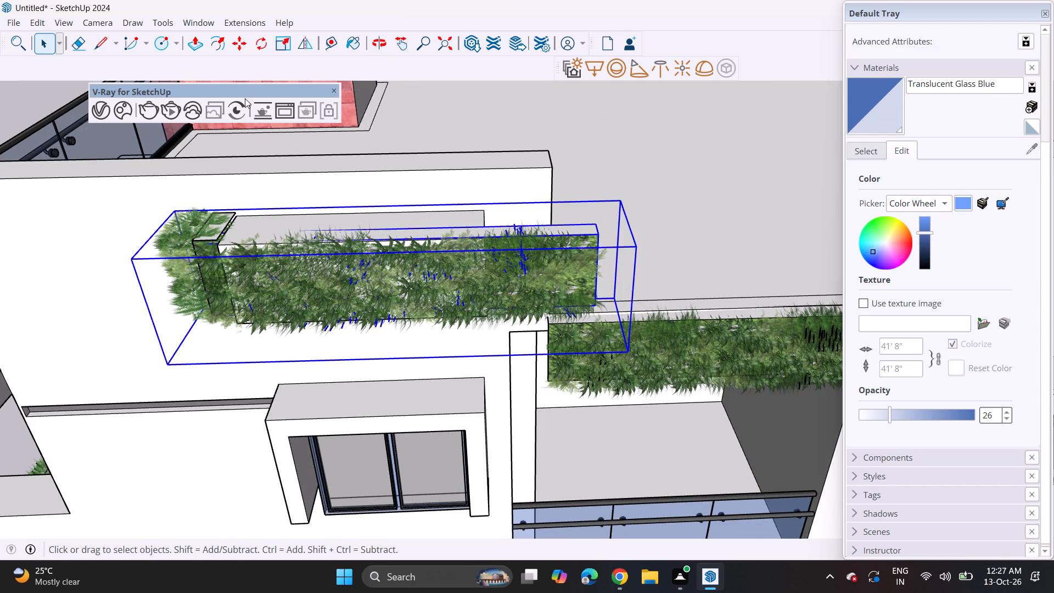
pyautogui.click(284, 42)
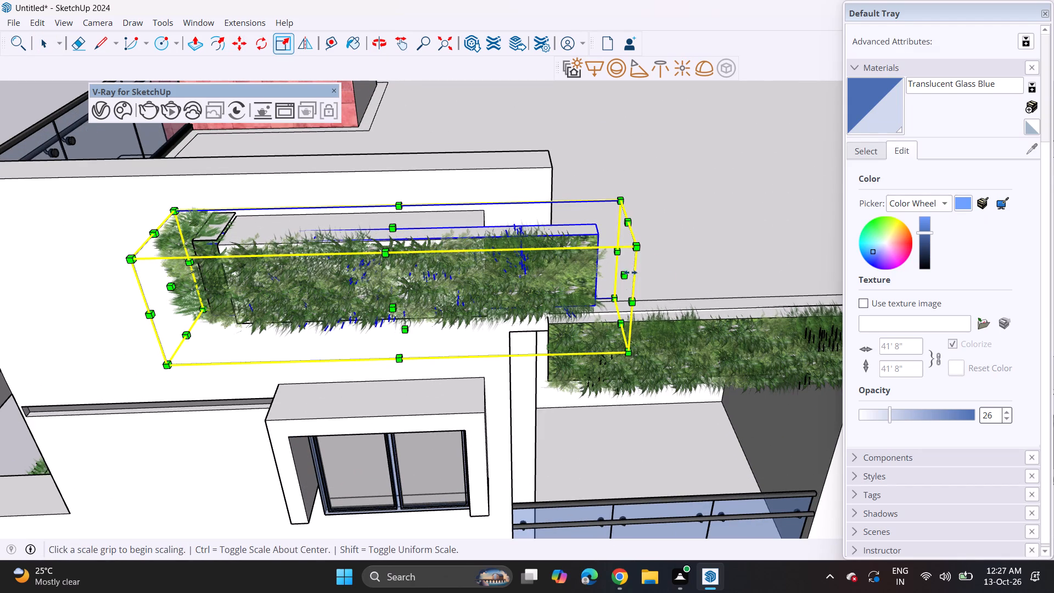
pyautogui.click(626, 274)
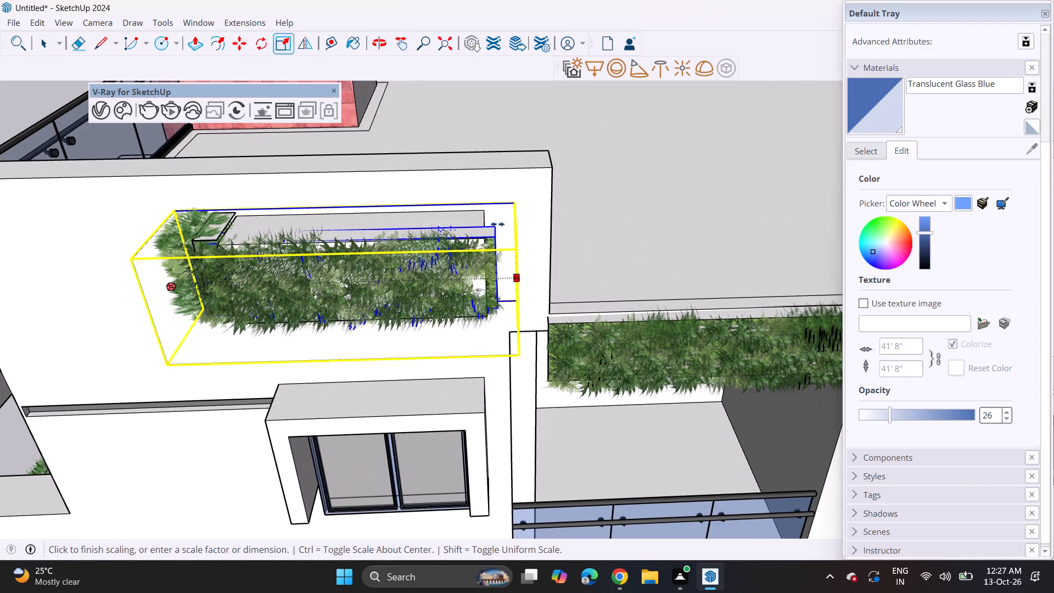
pyautogui.click(490, 218)
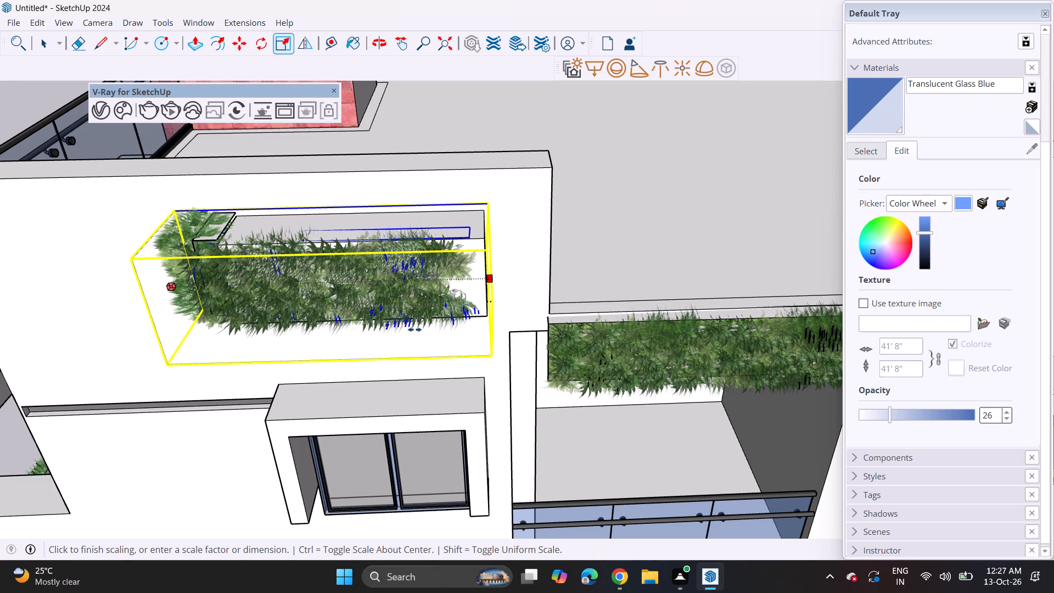
pyautogui.scroll(-5, 414, 329)
pyautogui.moveTo(401, 379); pyautogui.dragTo(617, 253, button='middle')
pyautogui.scroll(-6, 616, 257)
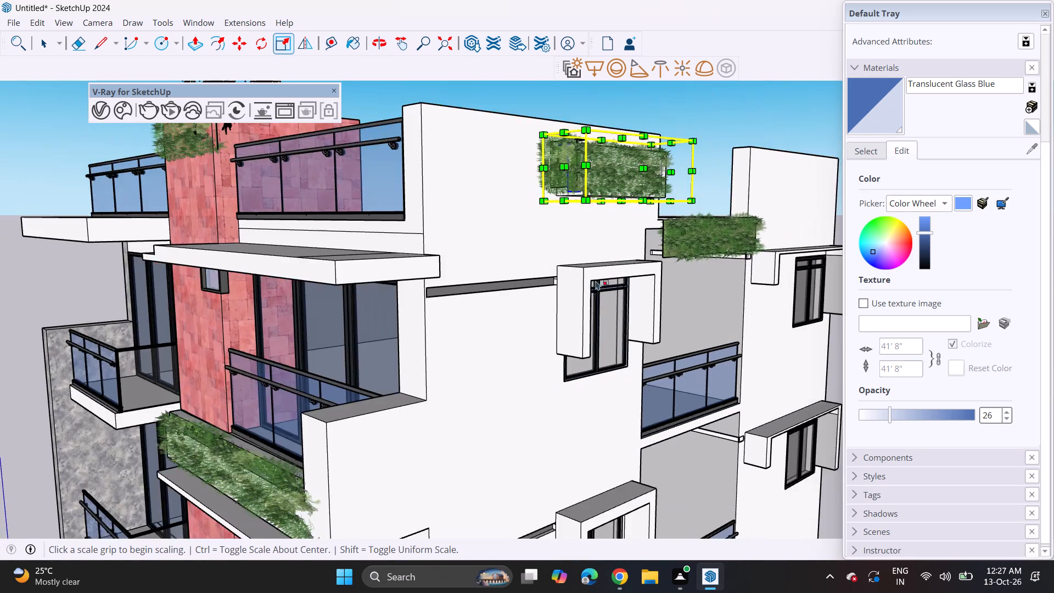
pyautogui.scroll(-6, 596, 281)
pyautogui.moveTo(549, 380); pyautogui.dragTo(587, 301, button='middle')
pyautogui.scroll(-7, 566, 314)
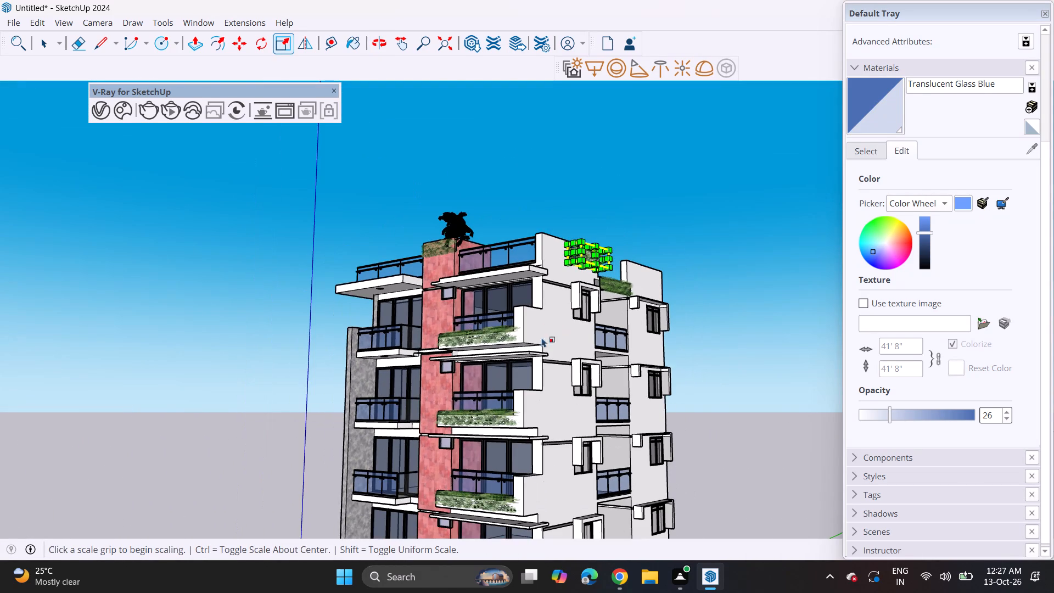
pyautogui.keyDown('shift'); pyautogui.moveTo(532, 340); pyautogui.dragTo(516, 241, button='middle'); pyautogui.keyUp('shift')
pyautogui.scroll(-7, 509, 246)
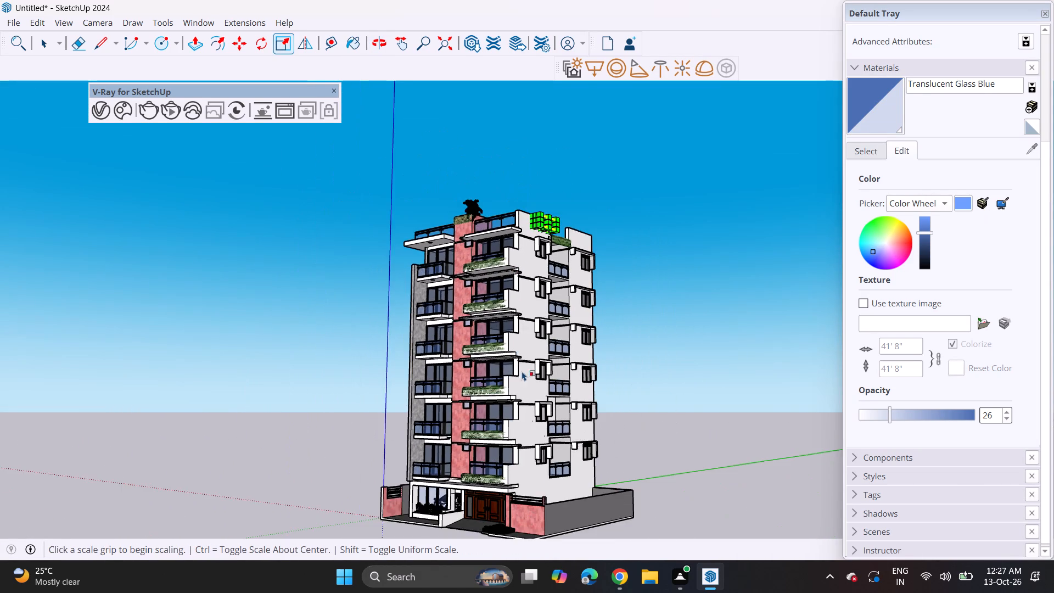
pyautogui.keyDown('shift'); pyautogui.moveTo(523, 347); pyautogui.dragTo(523, 292, button='middle'); pyautogui.keyUp('shift')
pyautogui.moveTo(523, 292); pyautogui.dragTo(528, 324, button='middle')
pyautogui.scroll(2, 544, 320)
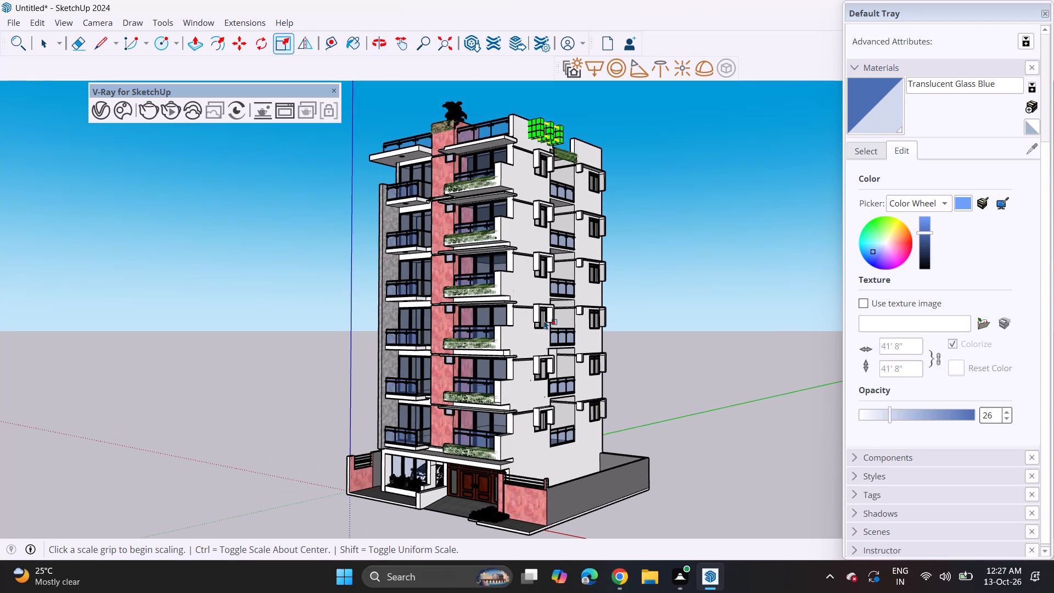
pyautogui.click(683, 383)
pyautogui.press('space')
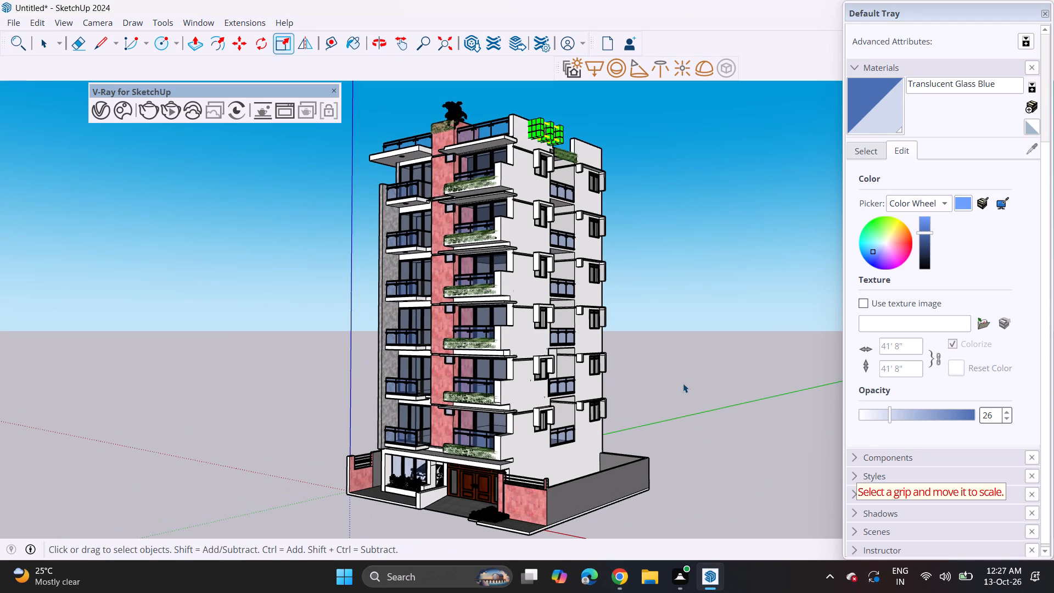
pyautogui.click(683, 383)
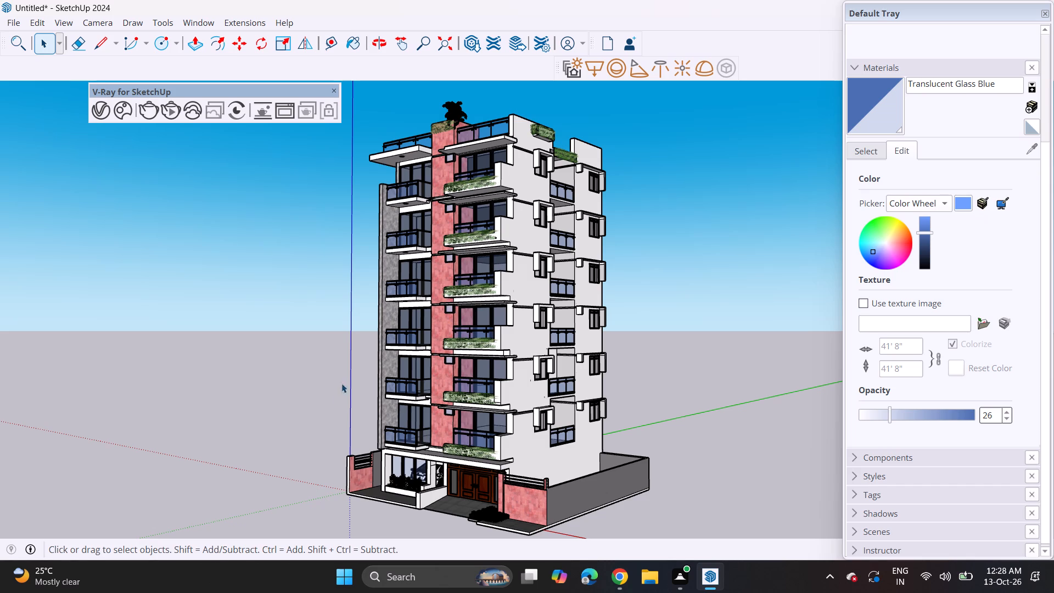
# Examine the whole building's front and side facades from several low angles to judge the blue glass and overall finish.
pyautogui.moveTo(405, 430); pyautogui.dragTo(399, 376, button='middle')
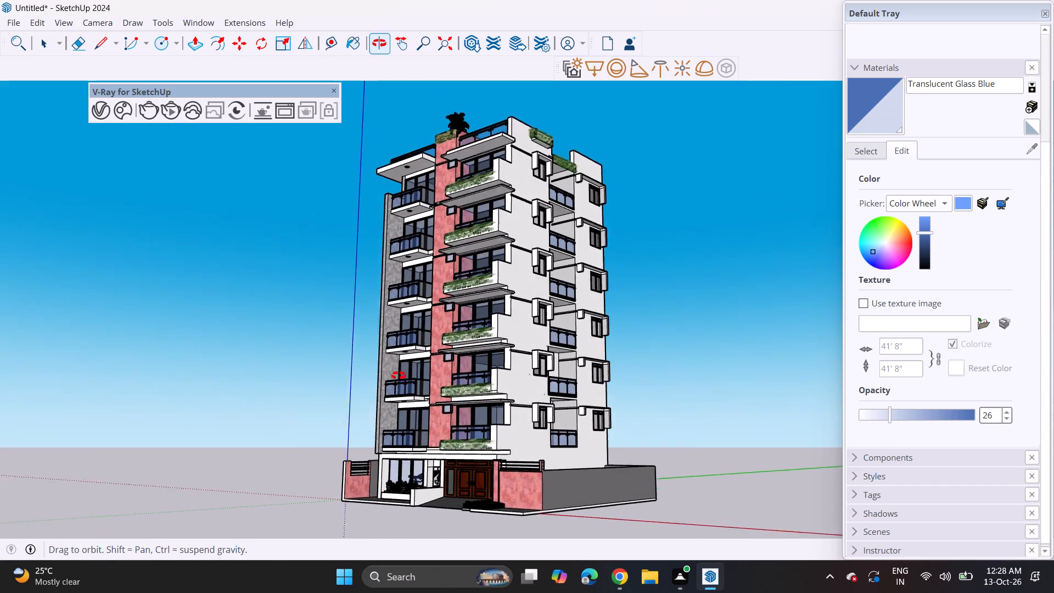
pyautogui.moveTo(399, 376); pyautogui.dragTo(417, 390, button='middle')
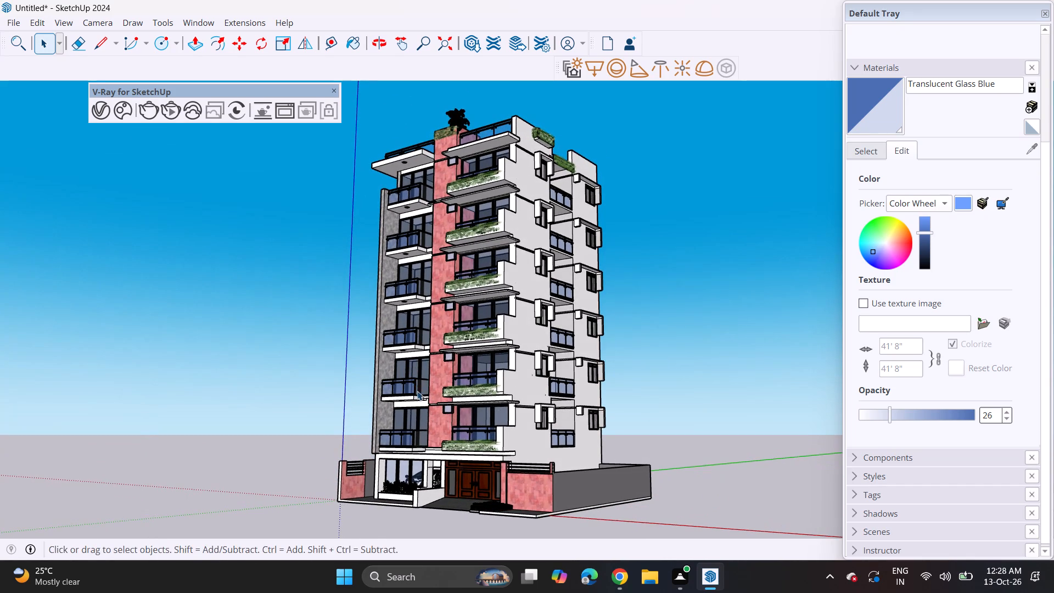
pyautogui.moveTo(428, 385); pyautogui.dragTo(421, 402, button='middle')
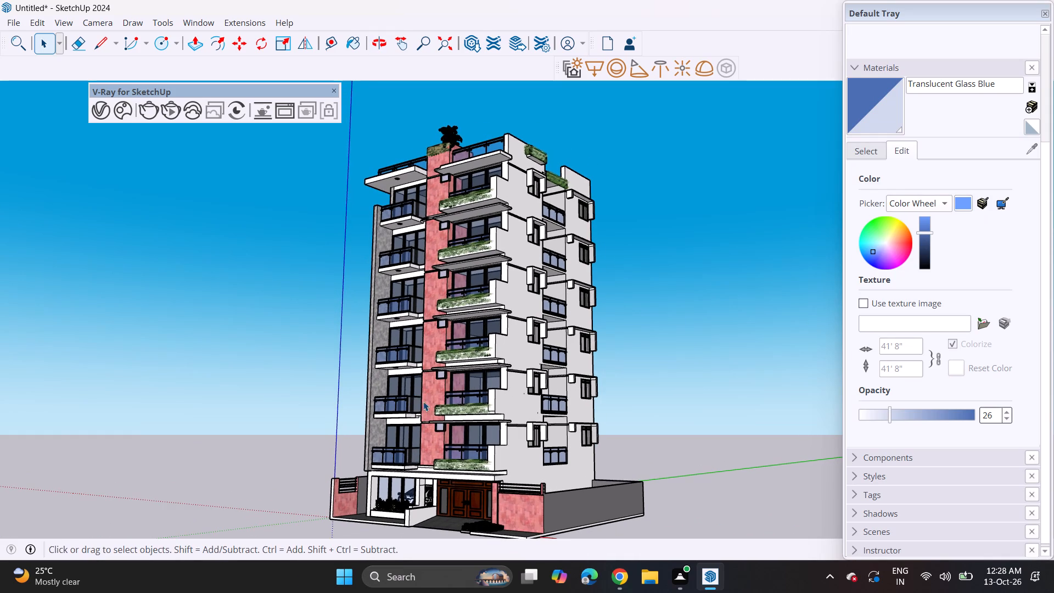
pyautogui.moveTo(480, 384); pyautogui.dragTo(482, 363, button='middle')
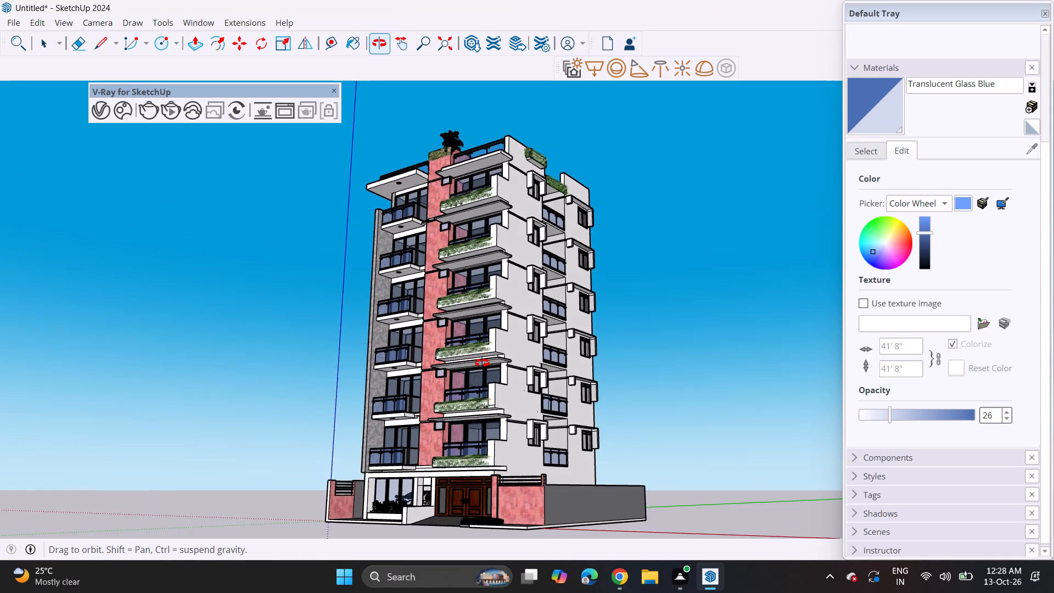
pyautogui.moveTo(482, 363); pyautogui.dragTo(470, 396, button='middle')
pyautogui.scroll(1, 486, 388)
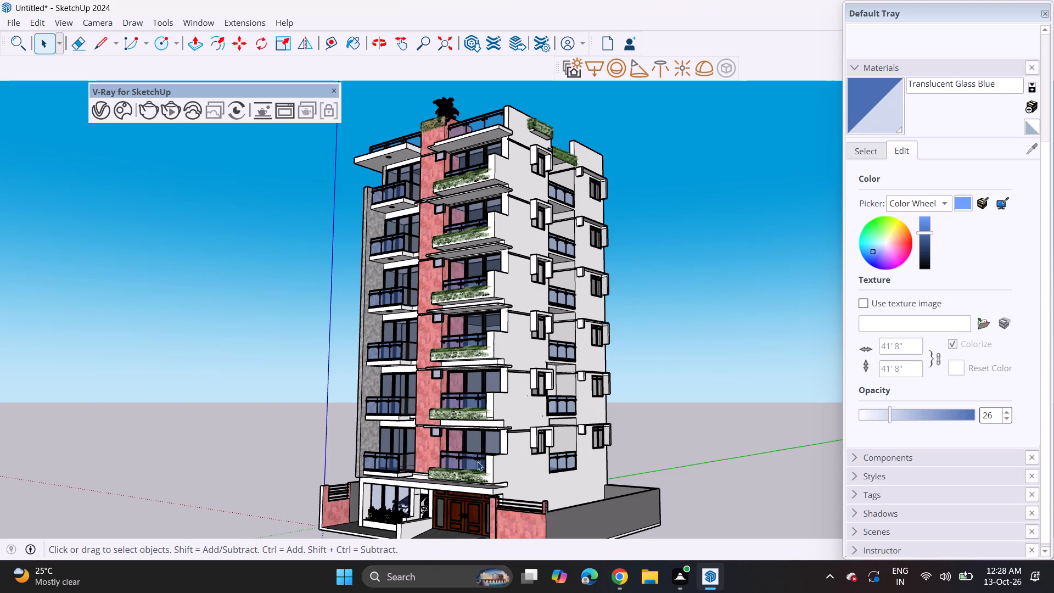
pyautogui.moveTo(477, 461); pyautogui.dragTo(540, 468, button='middle')
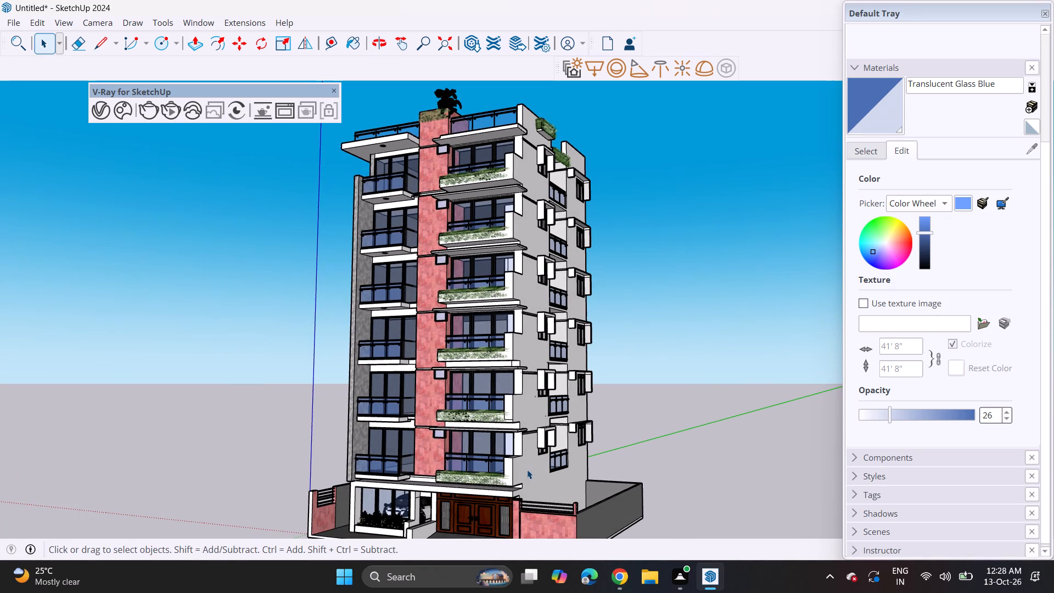
pyautogui.moveTo(527, 469); pyautogui.dragTo(530, 473, button='middle')
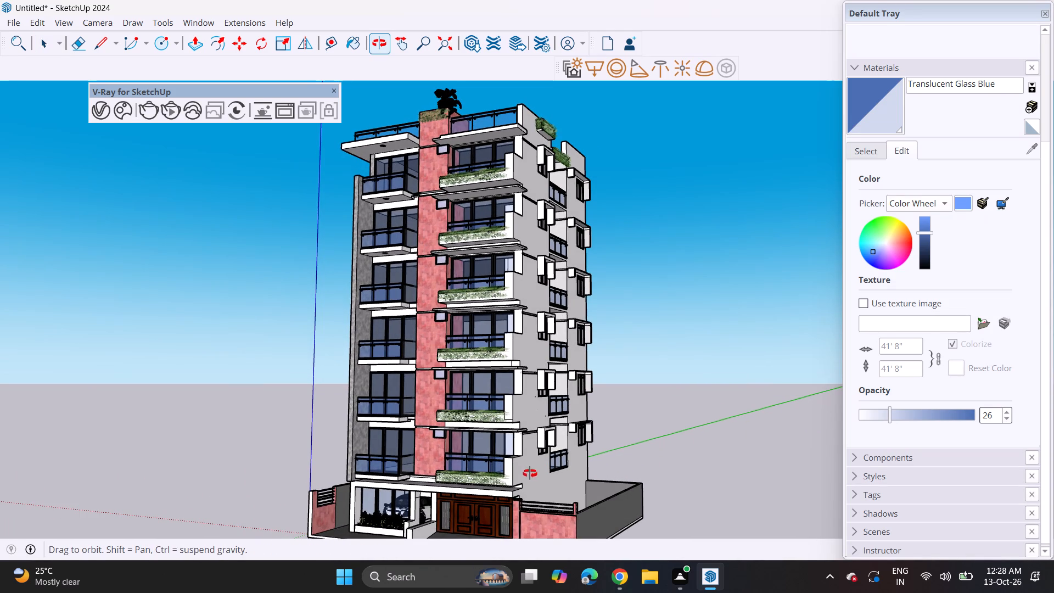
pyautogui.moveTo(530, 473); pyautogui.dragTo(534, 466, button='middle')
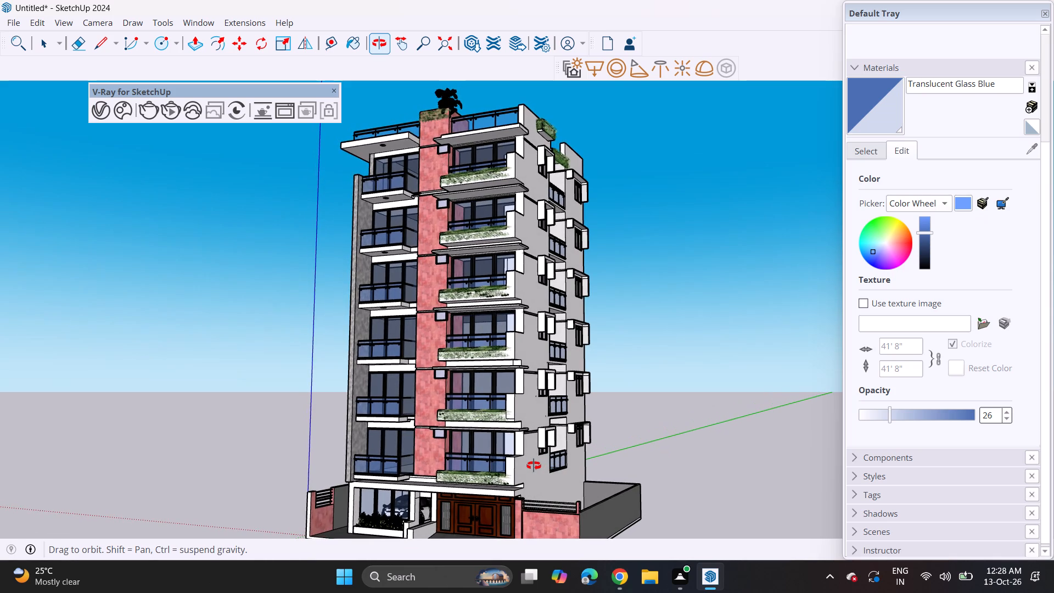
pyautogui.moveTo(534, 466); pyautogui.dragTo(521, 468, button='middle')
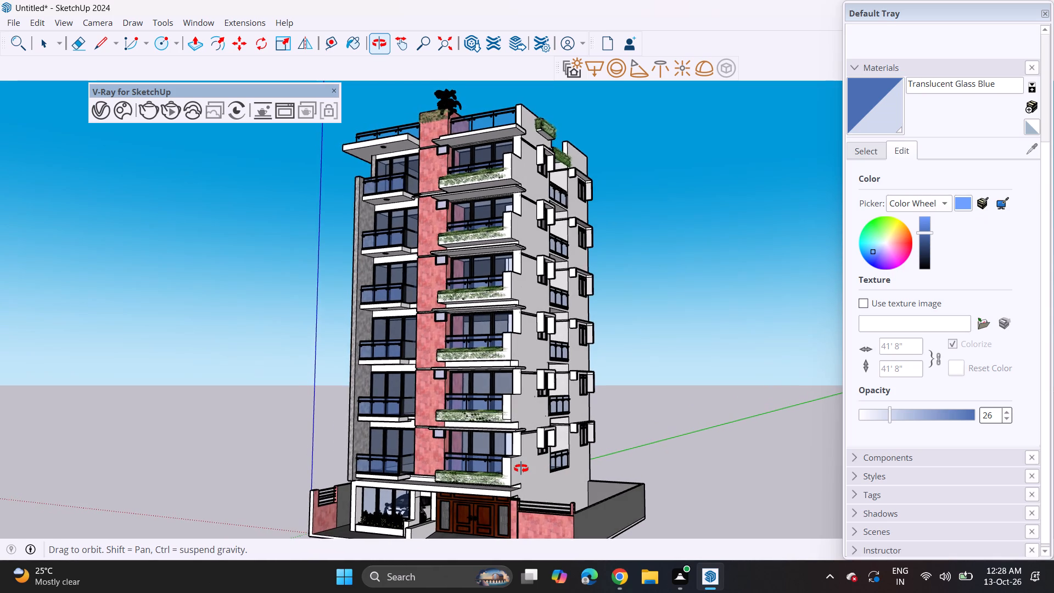
pyautogui.moveTo(521, 468); pyautogui.dragTo(534, 466, button='middle')
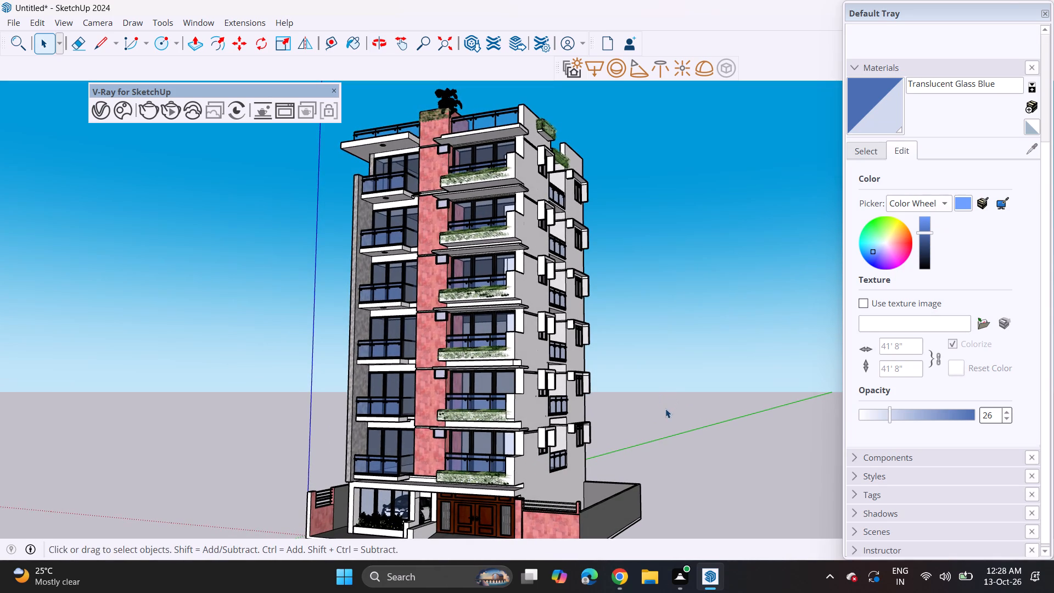
pyautogui.click(665, 409)
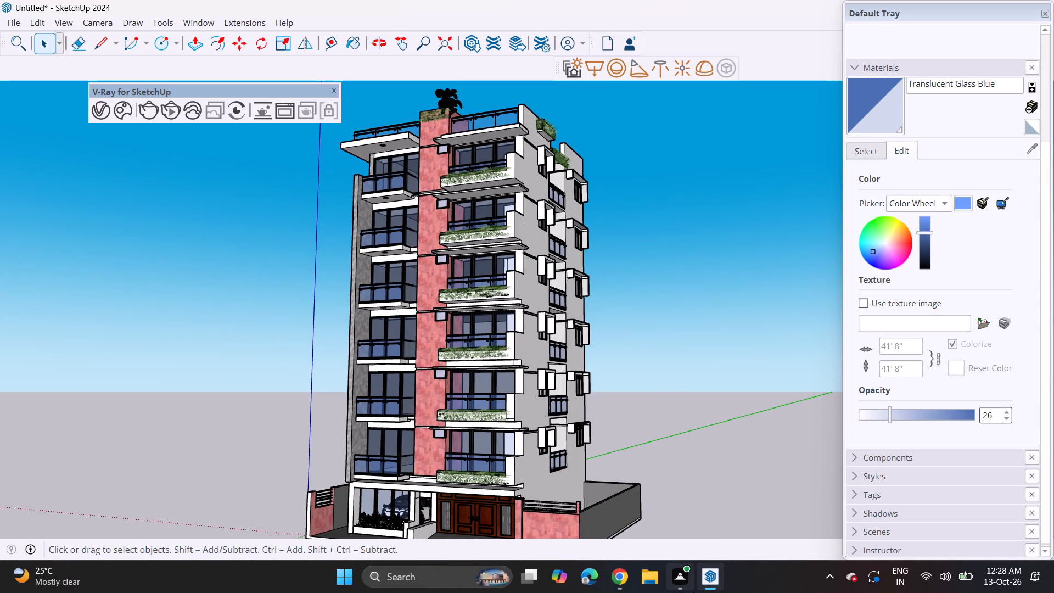
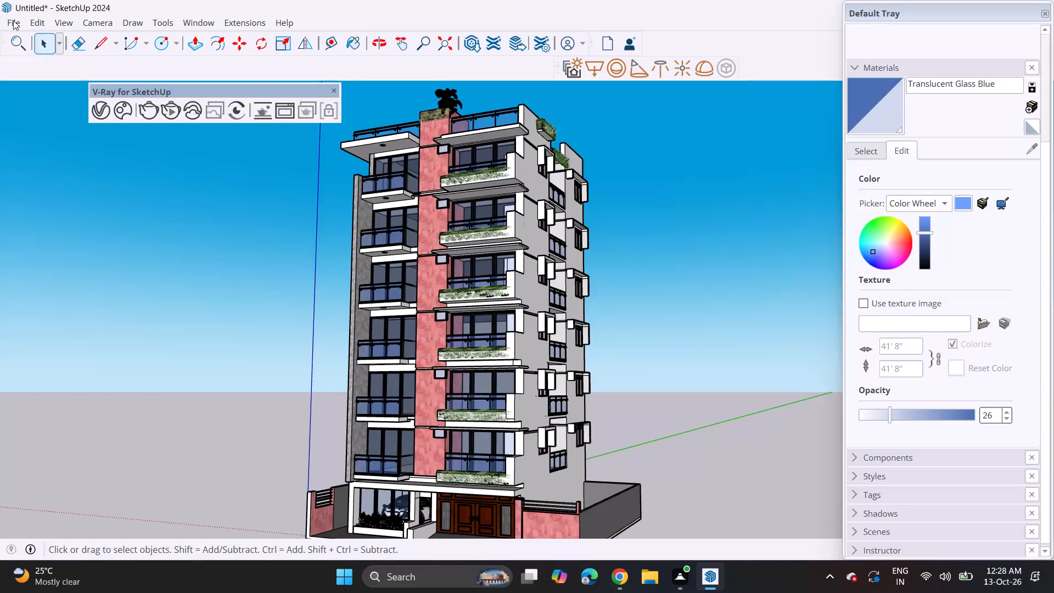
# Save the apartment building model in the Documents folder as a SketchUp model named APPARTMENT FRONT ELEVATION.
pyautogui.click(13, 20)
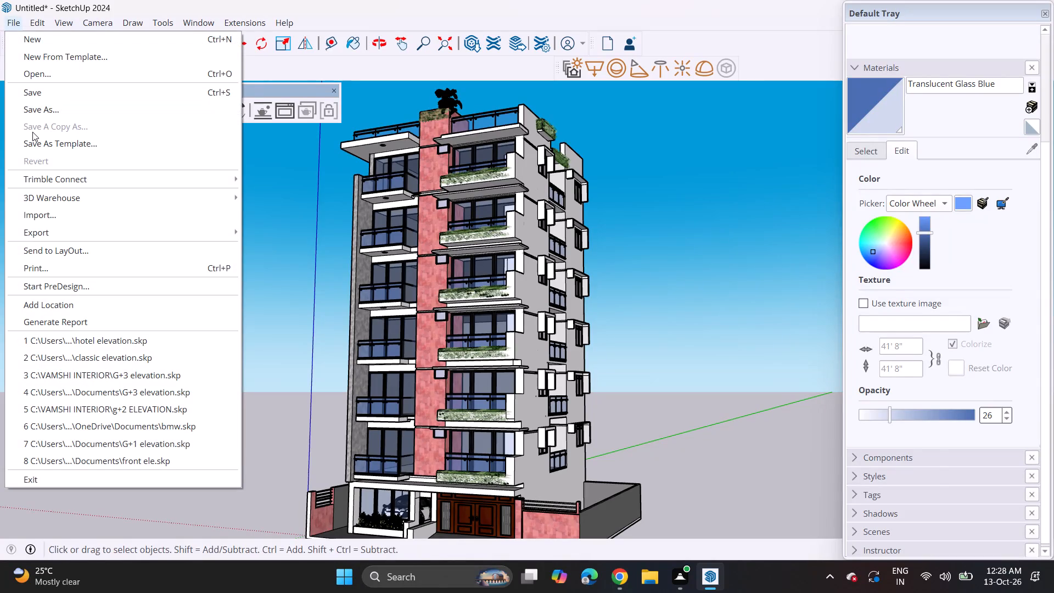
pyautogui.click(47, 108)
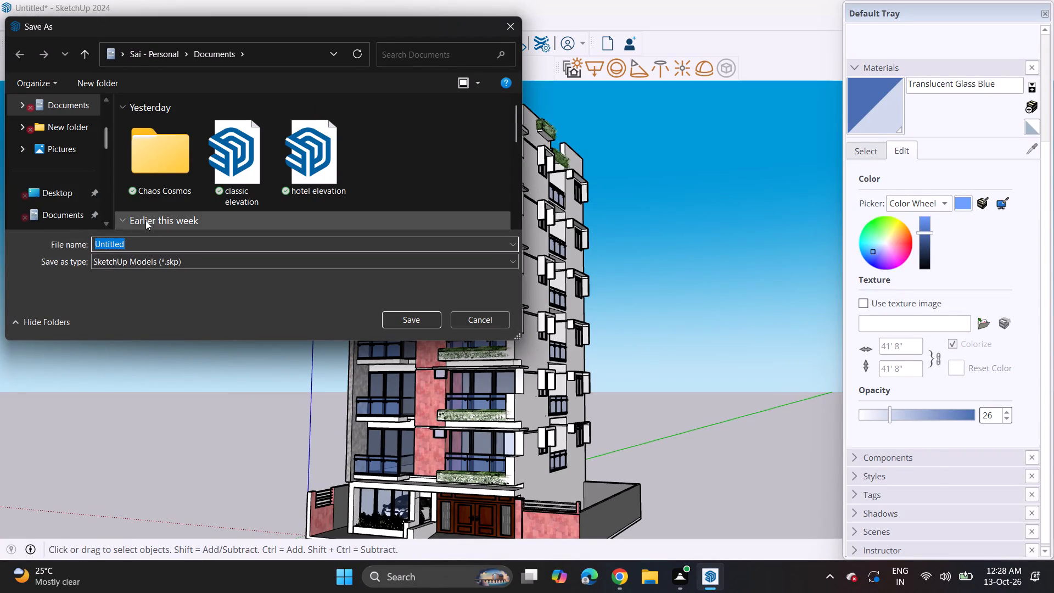
pyautogui.press('BackSpace')
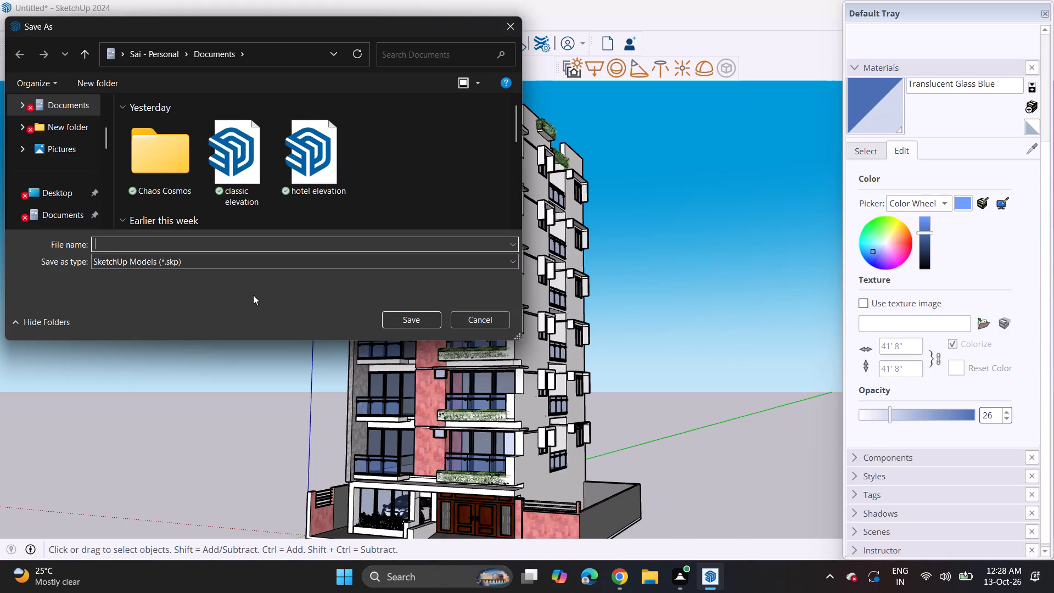
pyautogui.press('e')
pyautogui.press('BackSpace')
pyautogui.write('APPARMENT')
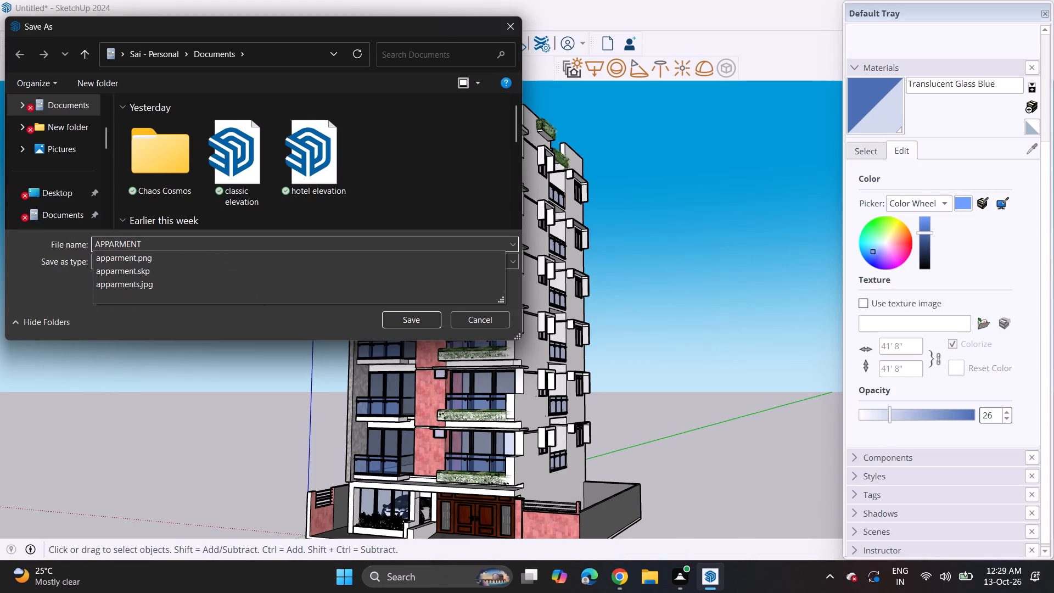
pyautogui.press('BackSpace')
pyautogui.press('BackSpace')
pyautogui.press('BackSpace')
pyautogui.press('BackSpace')
pyautogui.press('BackSpace')
pyautogui.press('BackSpace')
pyautogui.press('BackSpace')
pyautogui.press('BackSpace')
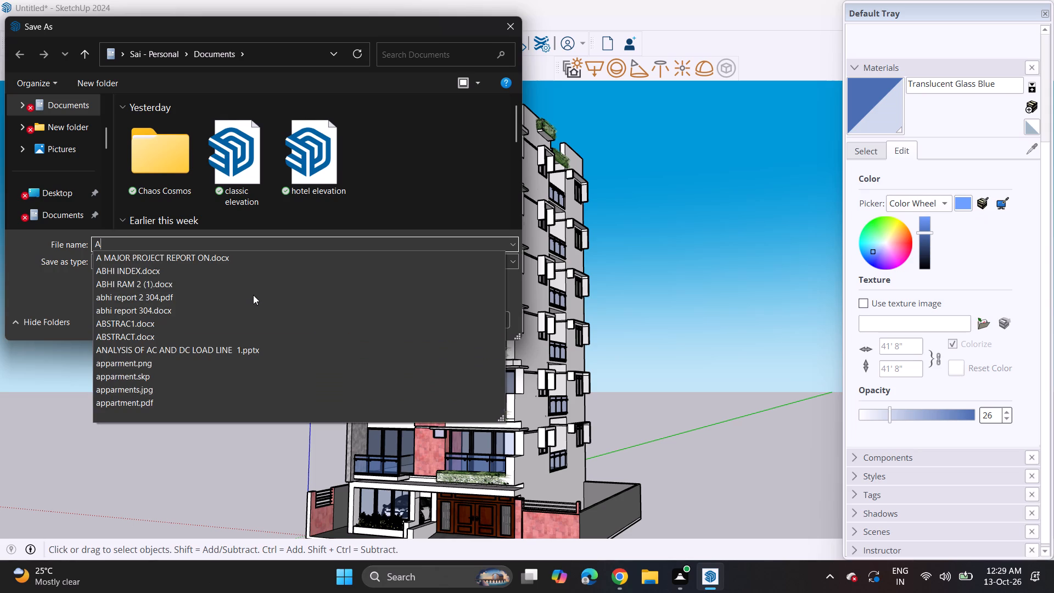
pyautogui.press('BackSpace')
pyautogui.write('APPARTMENT')
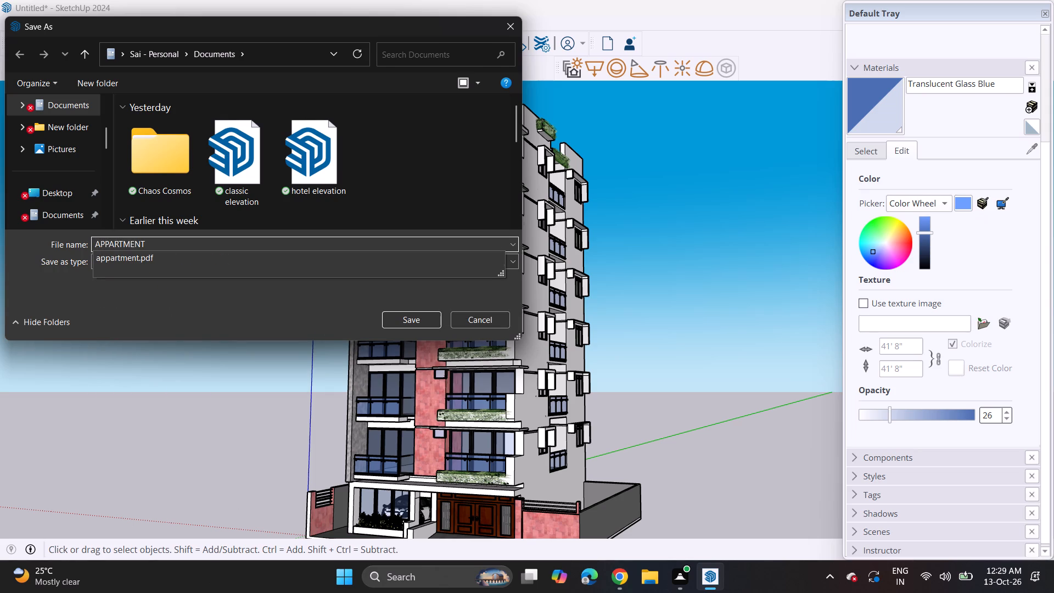
pyautogui.press('space')
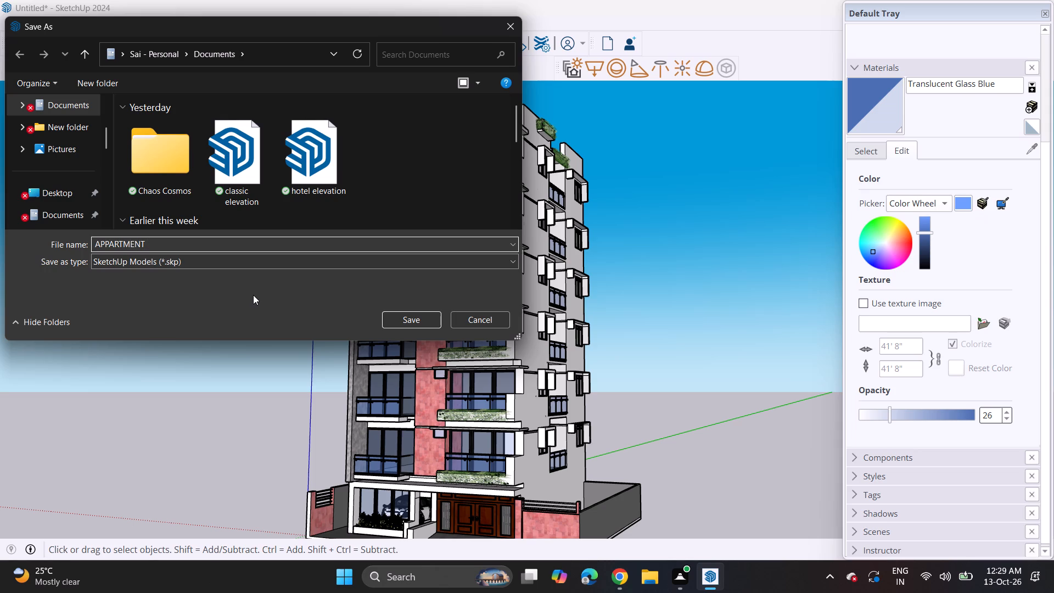
pyautogui.write('FRONT')
pyautogui.press('space')
pyautogui.write('ELEVATION')
pyautogui.click(410, 323)
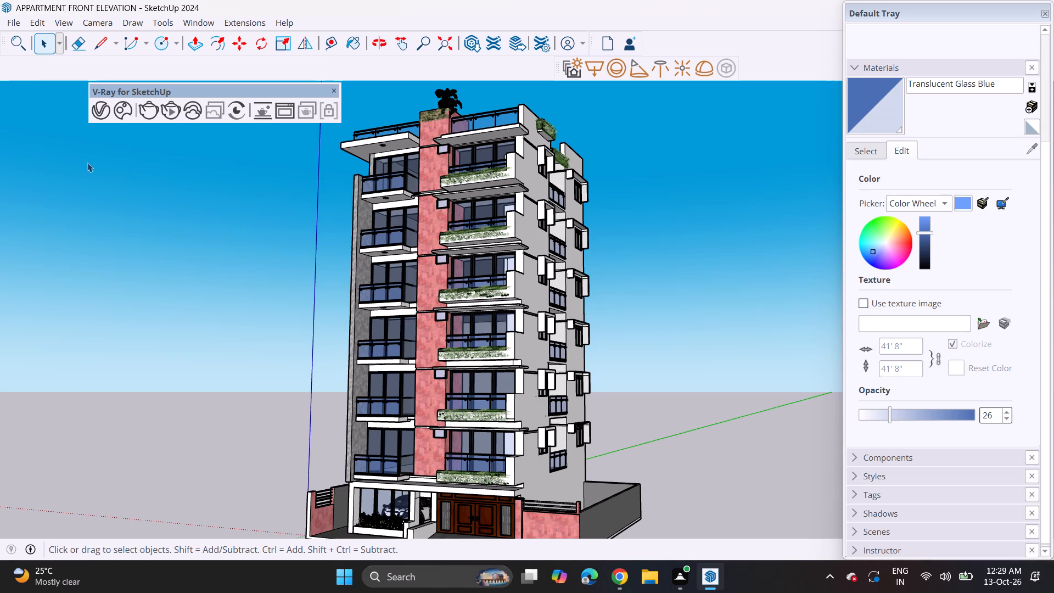
# Export the current view of the building as a 2D PNG graphic named APPARTMENT FRONT ELEVATION in the Documents folder.
pyautogui.click(20, 18)
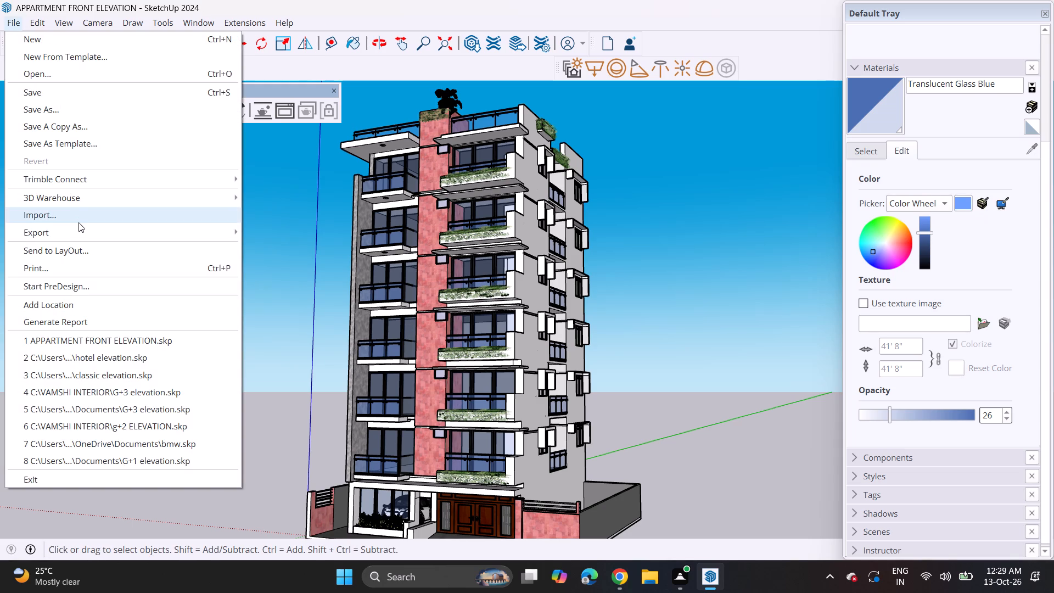
pyautogui.click(282, 250)
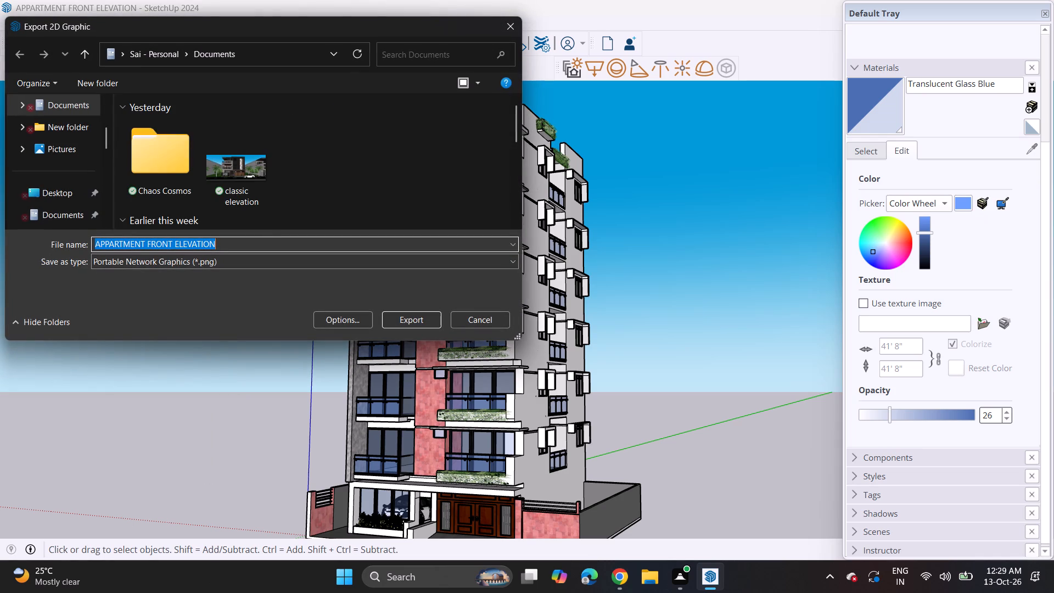
pyautogui.click(418, 319)
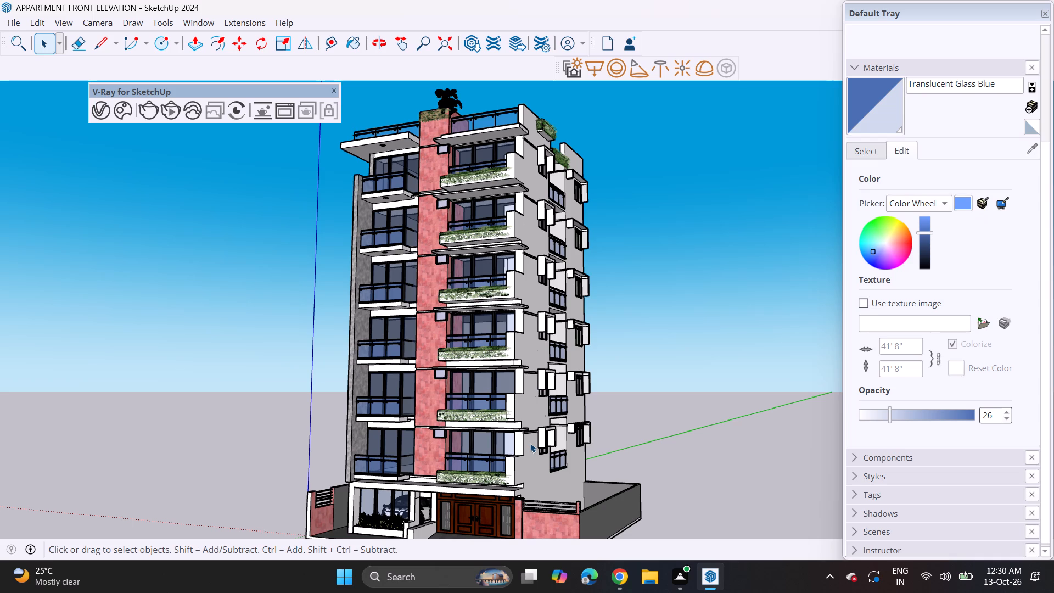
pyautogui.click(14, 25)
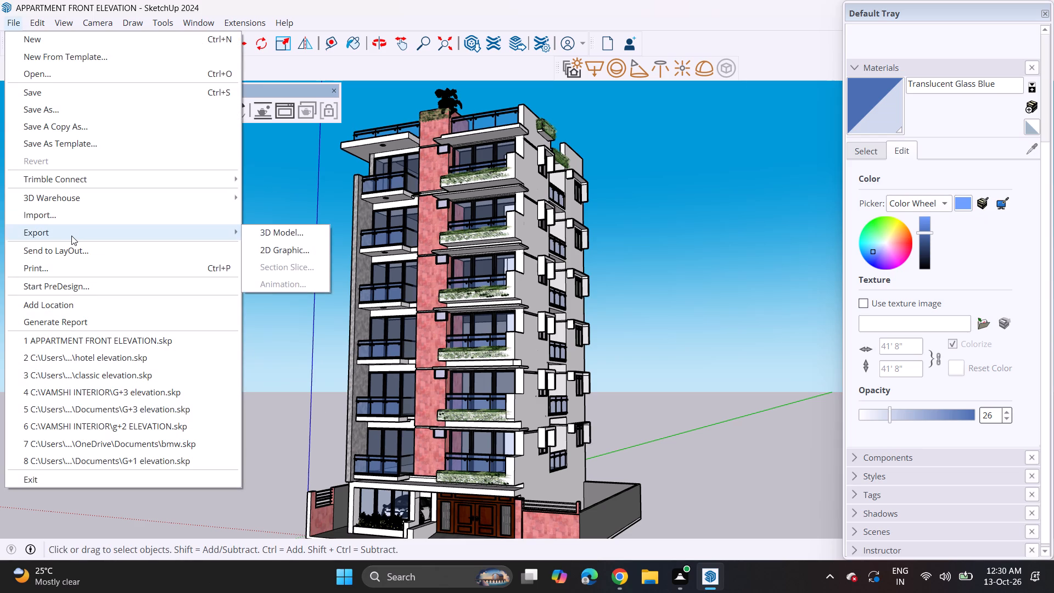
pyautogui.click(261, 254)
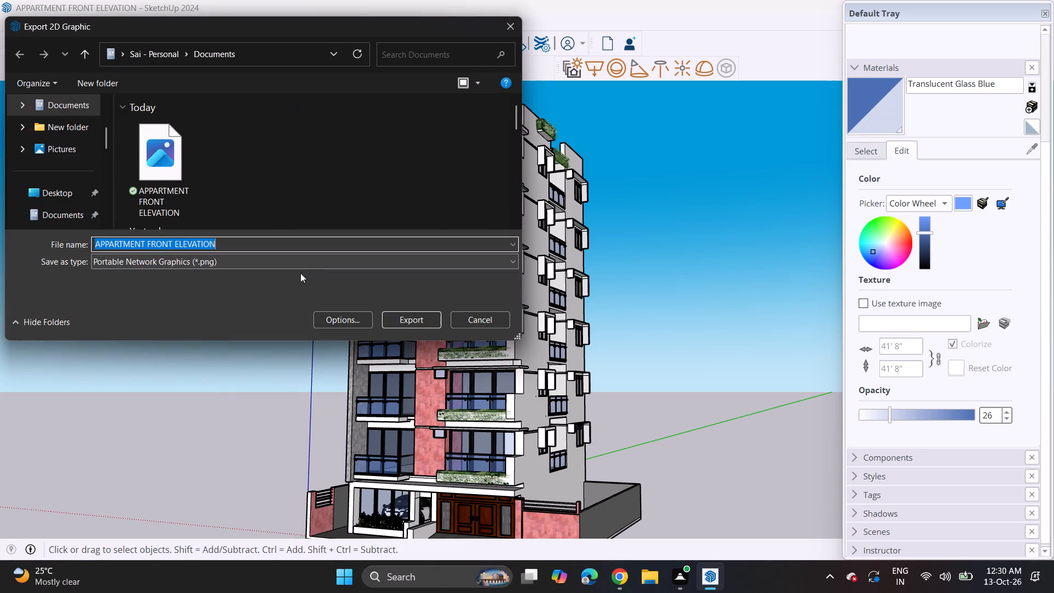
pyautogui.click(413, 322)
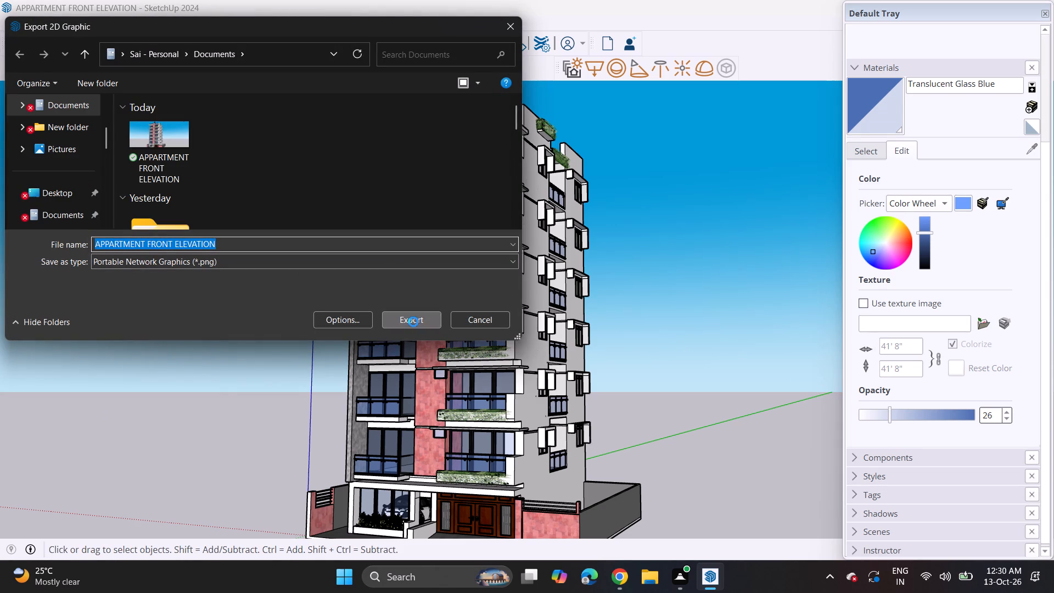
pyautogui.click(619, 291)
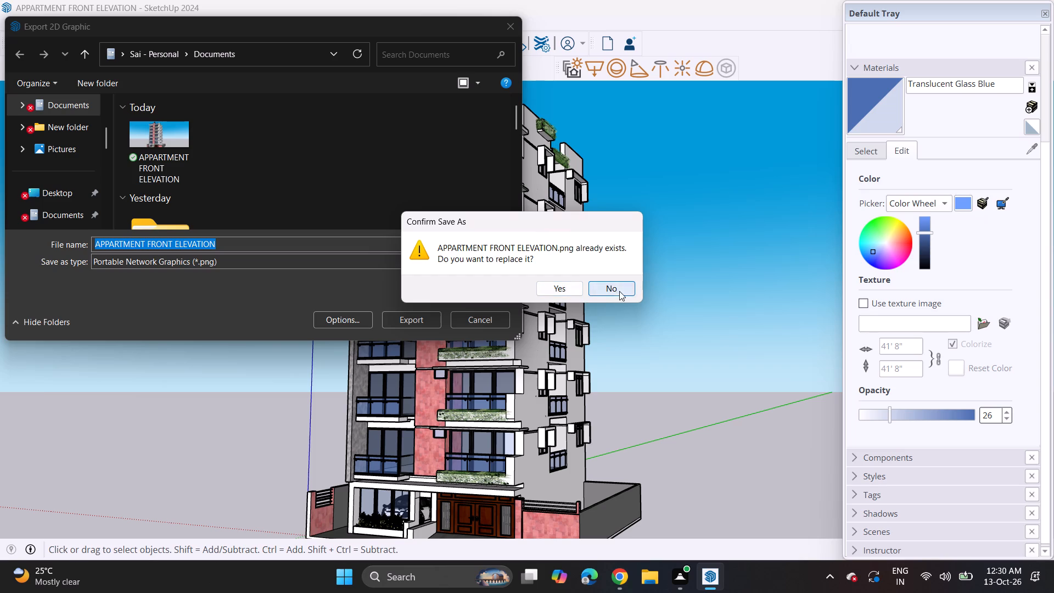